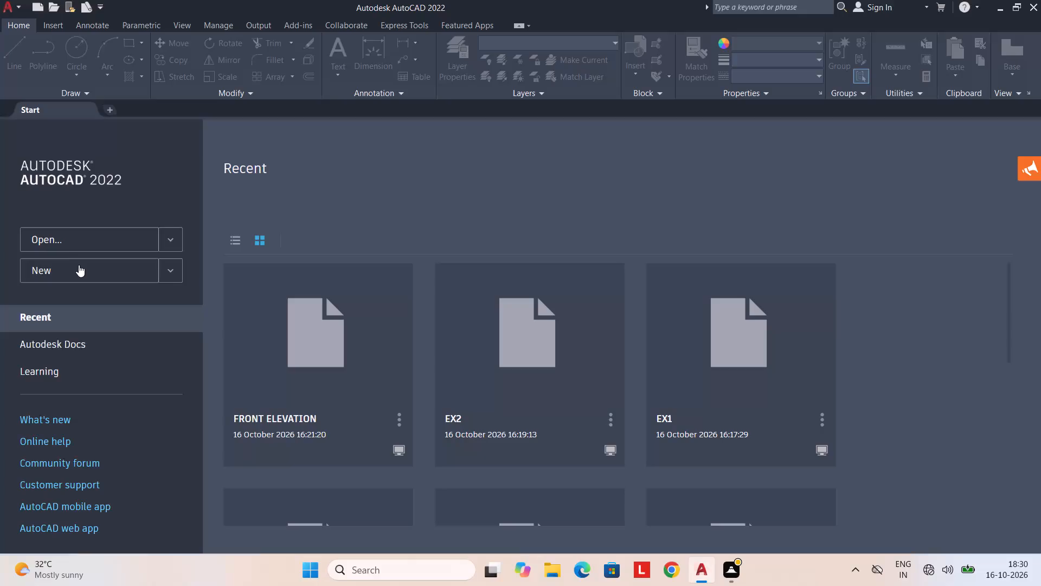
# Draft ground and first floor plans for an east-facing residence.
# Create a new blank drawing.
pyautogui.click(78, 266)
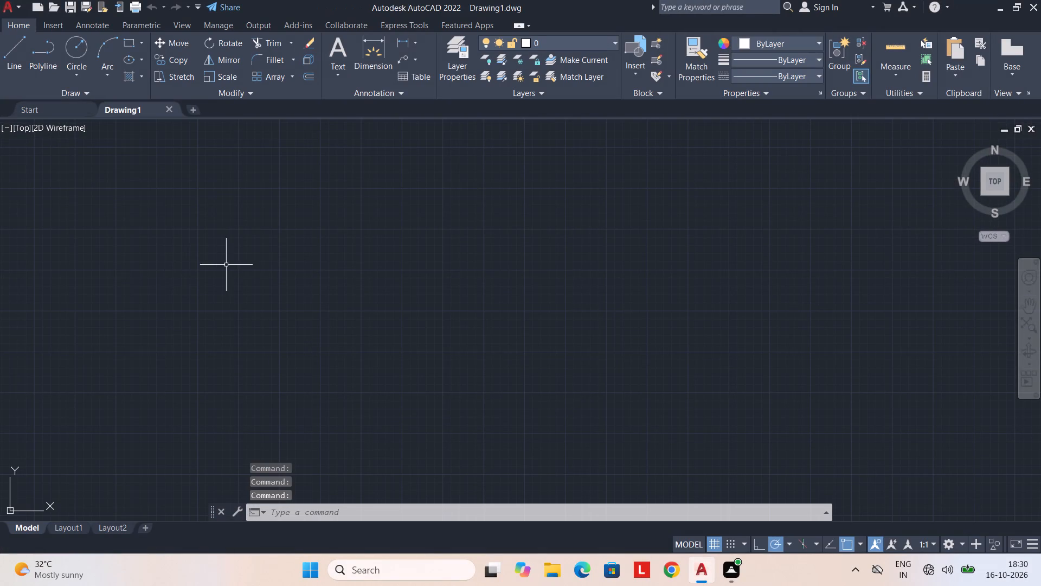
# Save the drawing as LUXURY 1BHK G in the FUJI CAD folder inside Documents.
pyautogui.rightClick(123, 110)
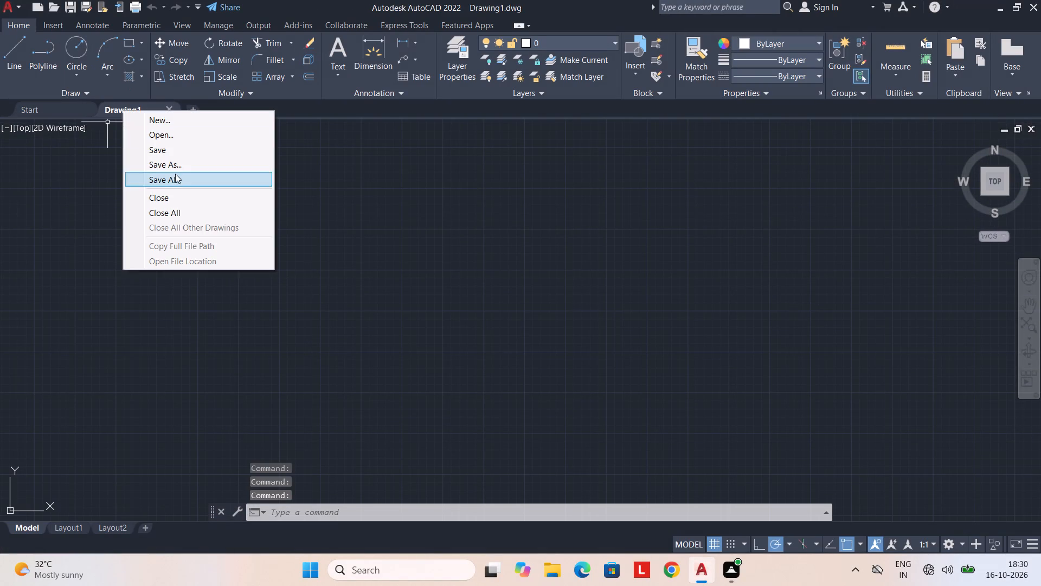
pyautogui.click(185, 168)
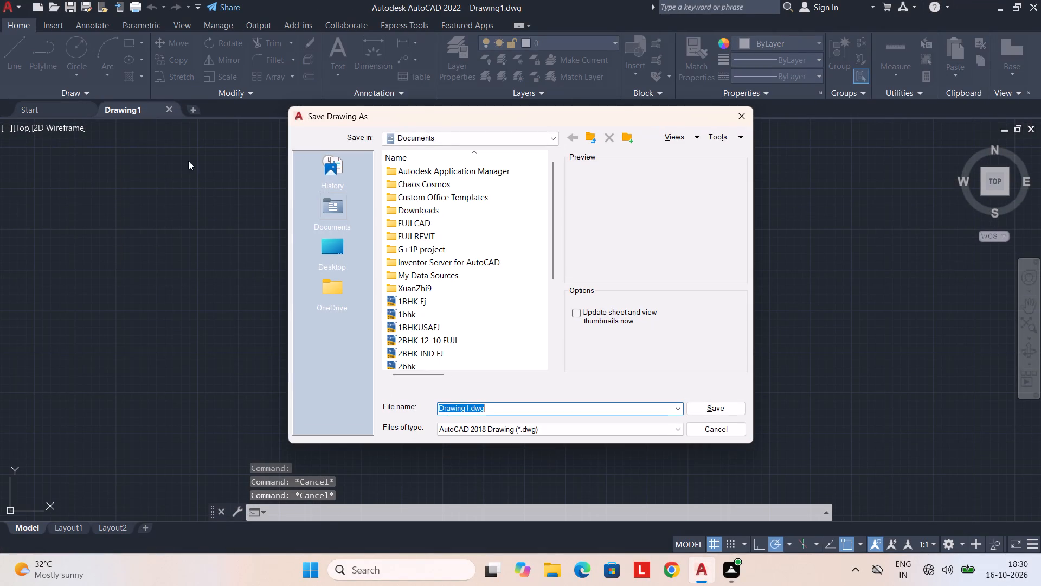
pyautogui.click(401, 215)
pyautogui.doubleClick(404, 219)
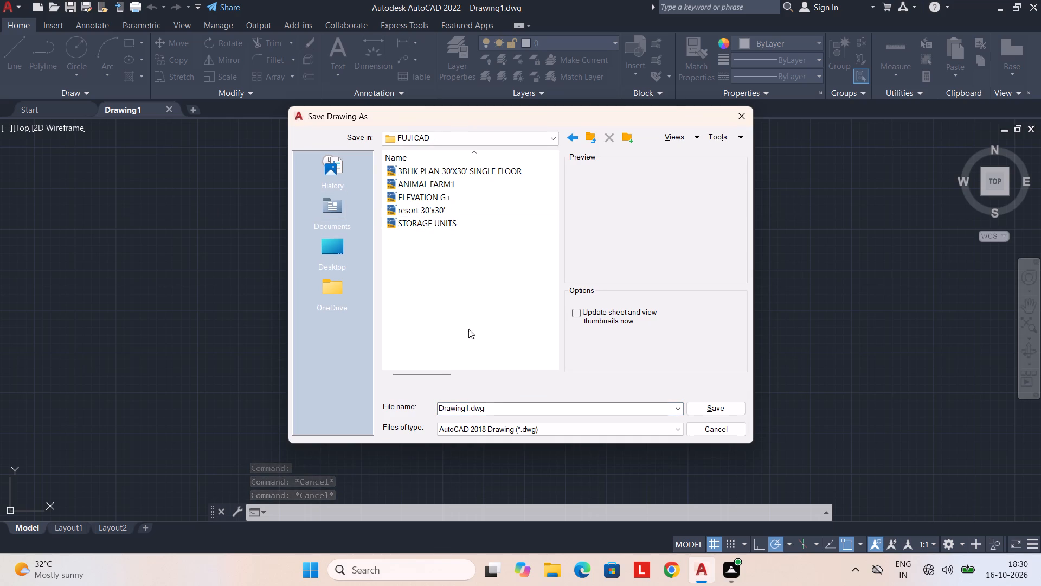
pyautogui.click(490, 409)
pyautogui.write('LU')
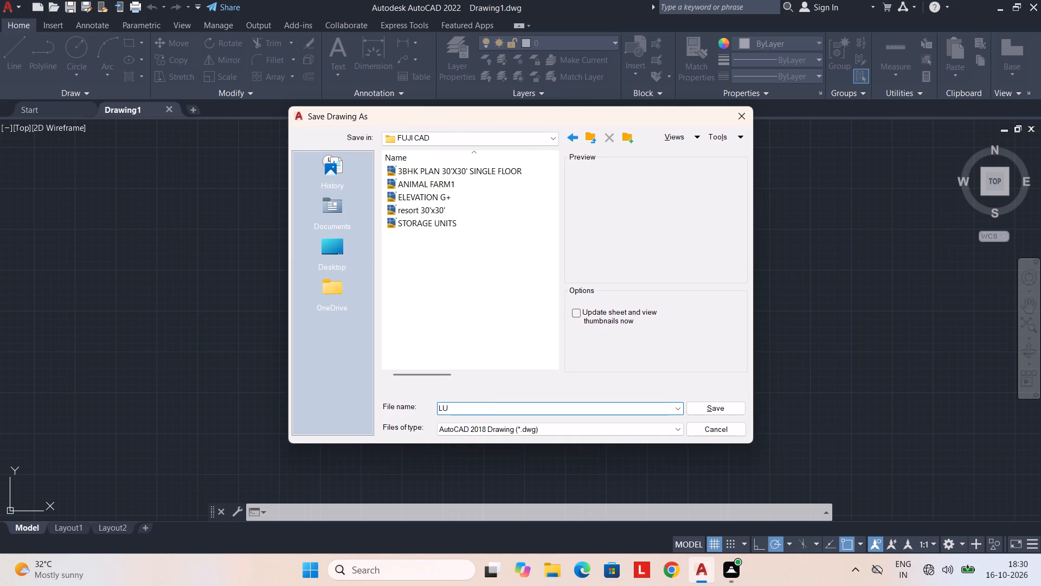
pyautogui.write('XURY')
pyautogui.press('space')
pyautogui.write('1BHK')
pyautogui.press('space')
pyautogui.press('g')
pyautogui.hotkey('shift', 'Return')
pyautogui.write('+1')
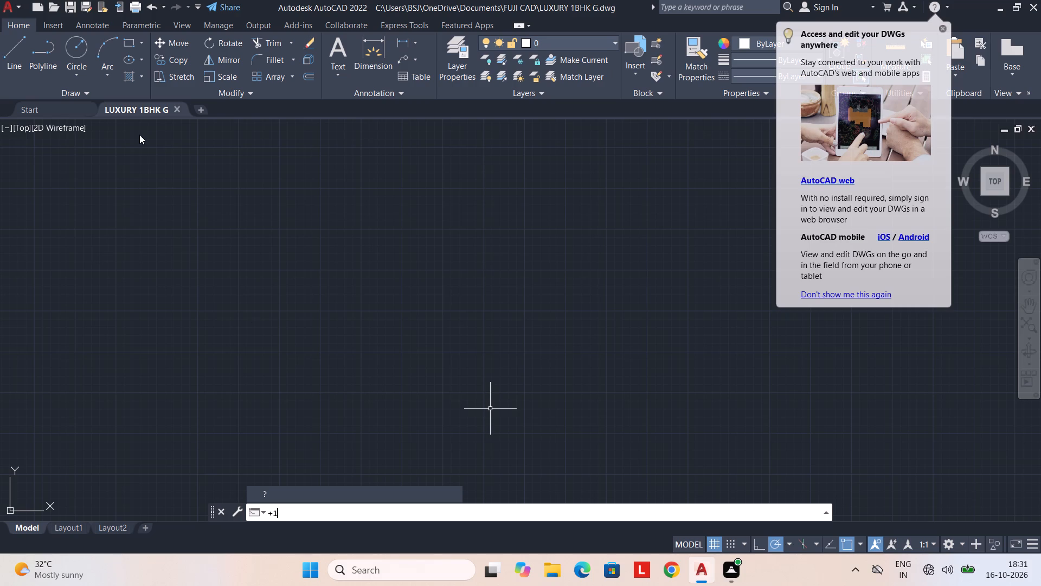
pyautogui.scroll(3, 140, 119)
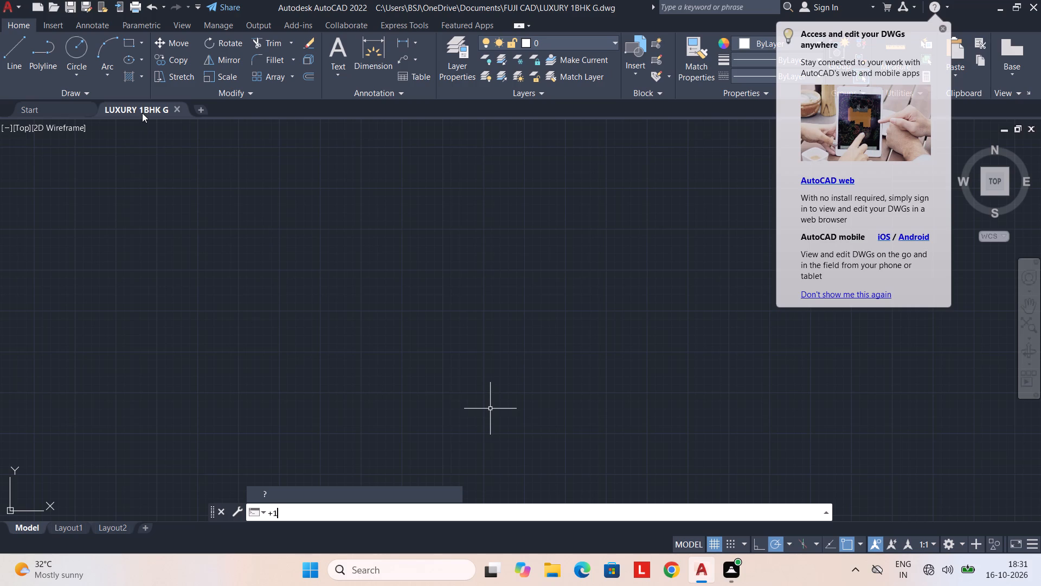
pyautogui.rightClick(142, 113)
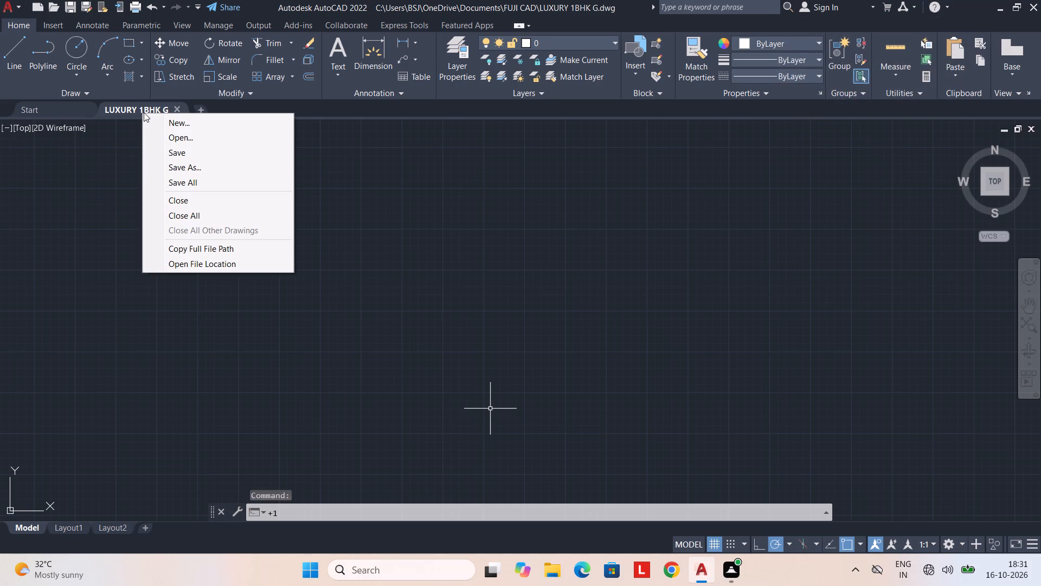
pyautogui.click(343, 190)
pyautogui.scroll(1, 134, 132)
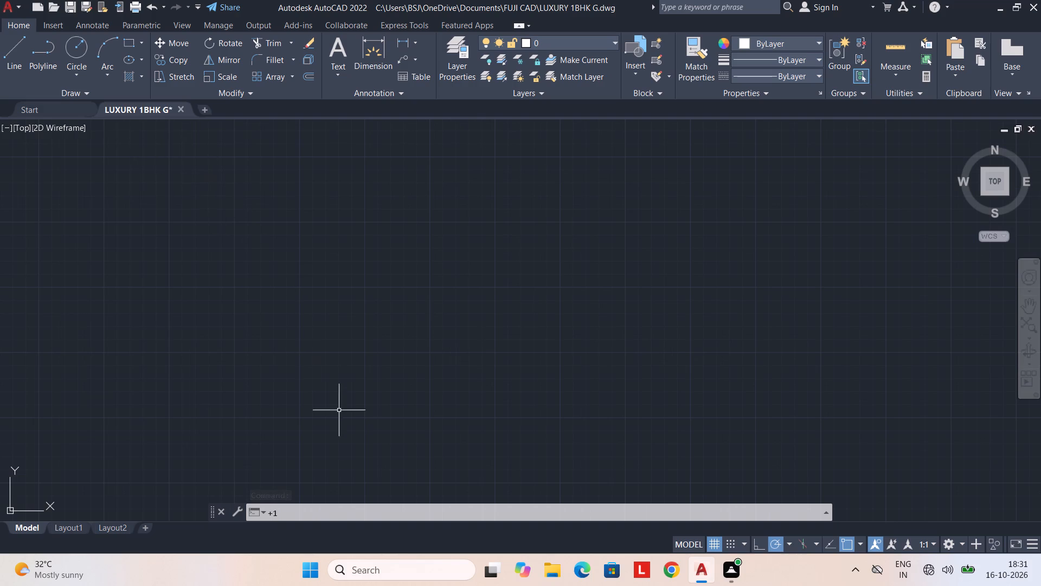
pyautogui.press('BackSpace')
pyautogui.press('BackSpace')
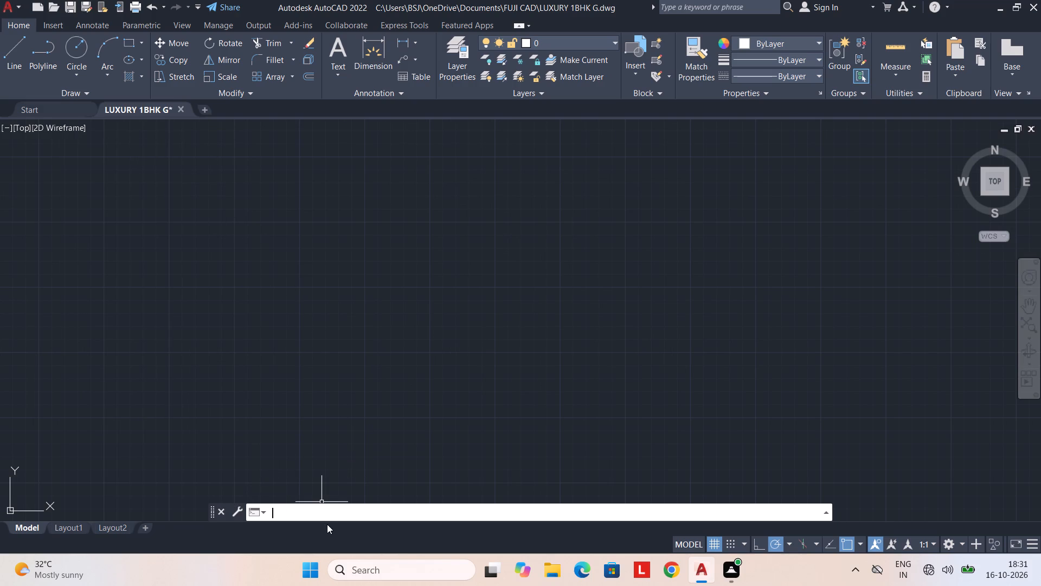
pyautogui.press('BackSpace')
# Turn on command history logging with LOGFILEON.
pyautogui.write('LOF')
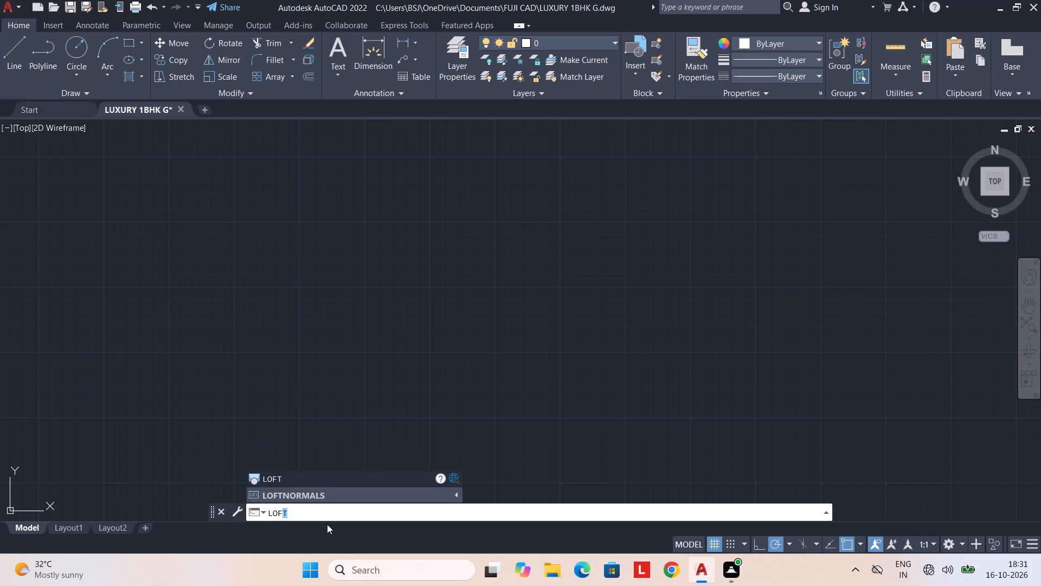
pyautogui.press('BackSpace')
pyautogui.write('GFIL')
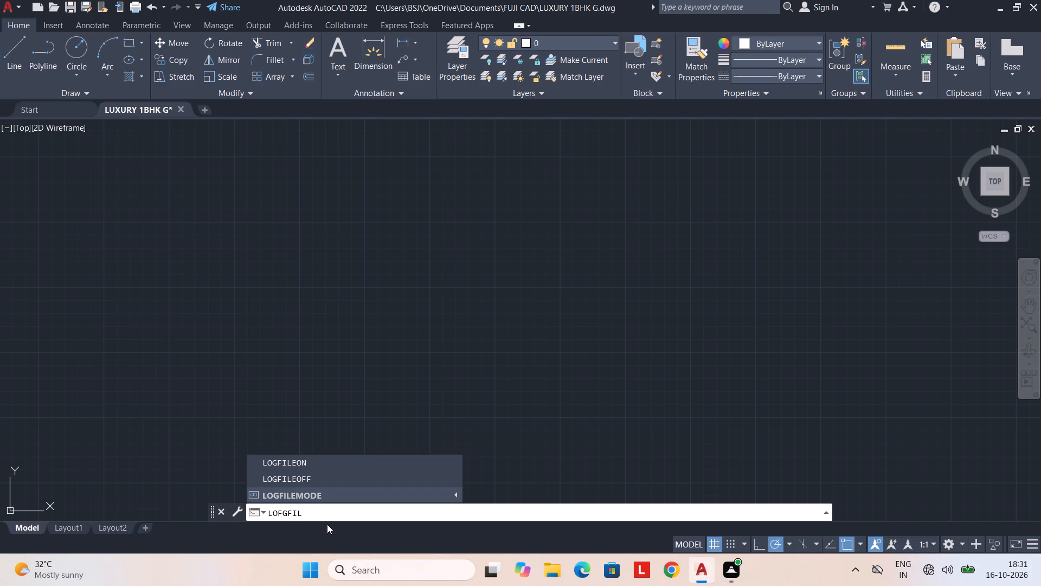
pyautogui.press('Down')
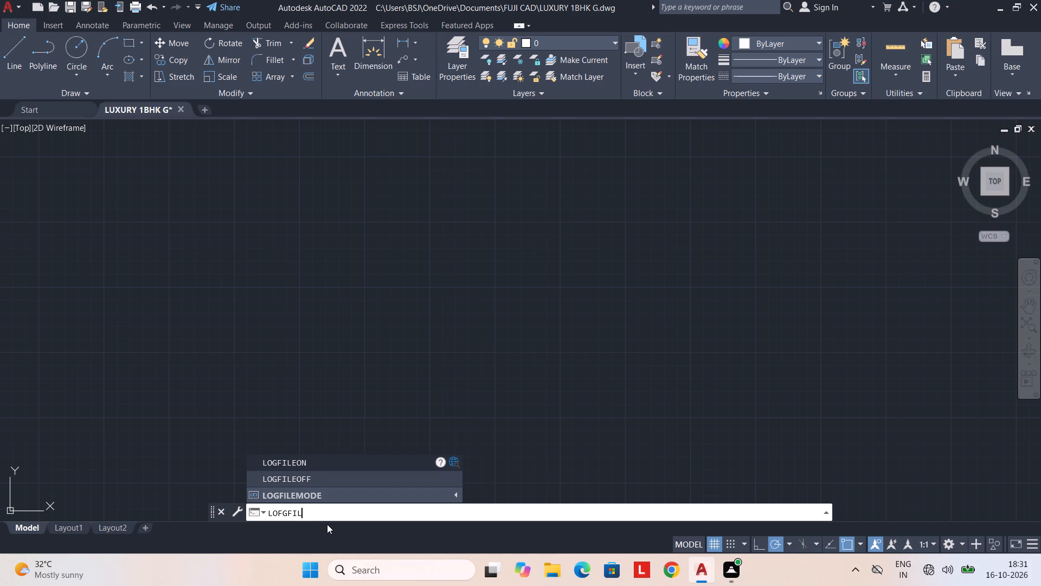
pyautogui.press('Return')
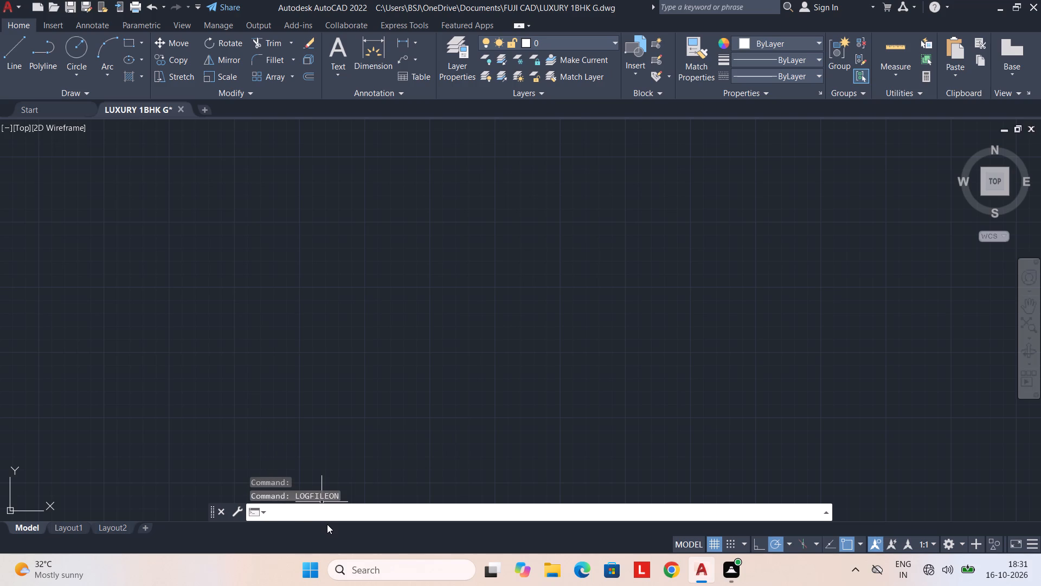
# Set the LOGFILEMODE system variable to 1.
pyautogui.write('LOGFIKLE')
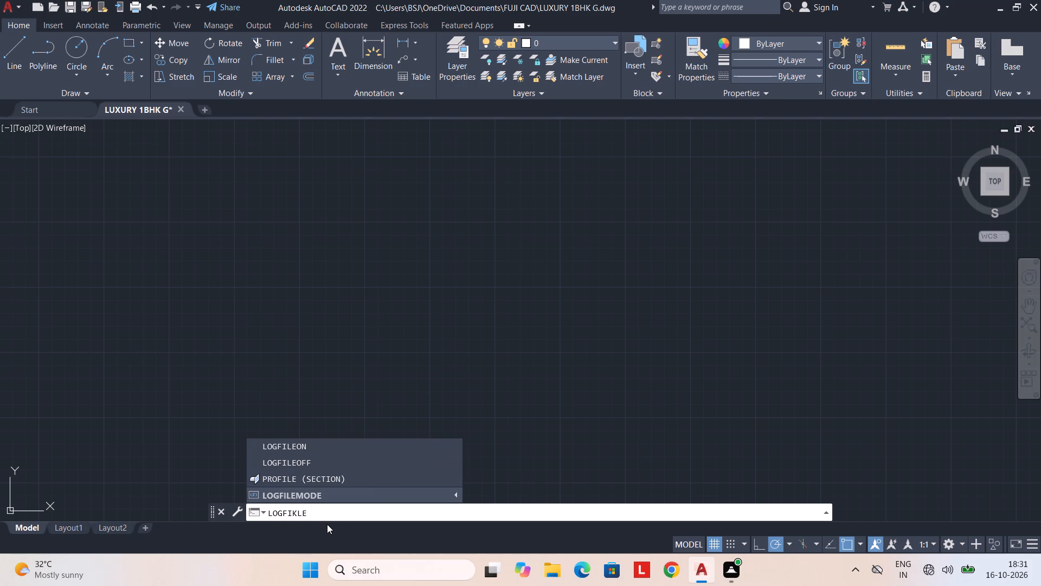
pyautogui.press('BackSpace')
pyautogui.press('BackSpace')
pyautogui.press('BackSpace')
pyautogui.press('BackSpace')
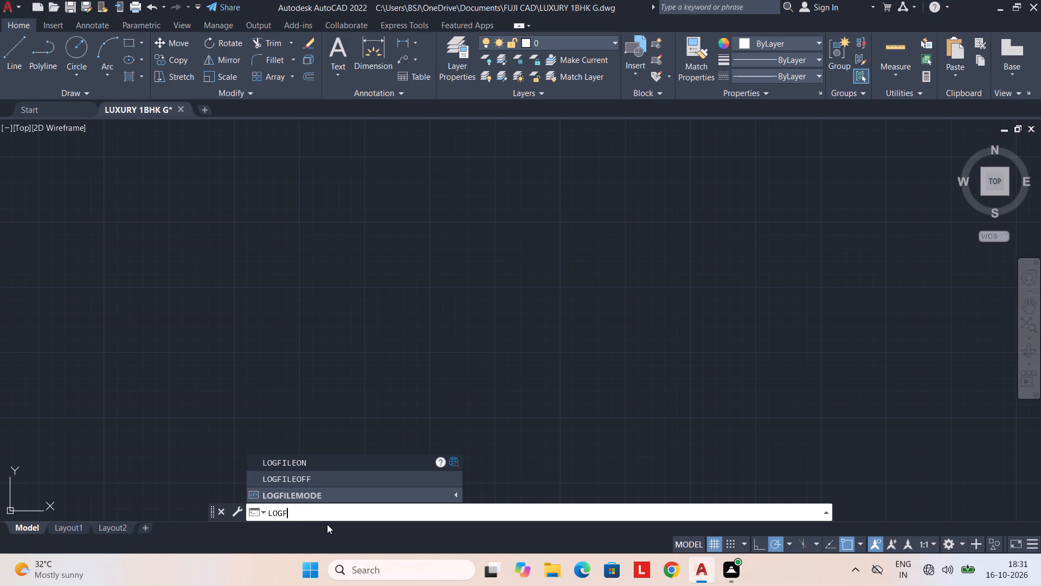
pyautogui.press('BackSpace')
pyautogui.press('BackSpace')
pyautogui.press('BackSpace')
pyautogui.write('OGFILEMODE')
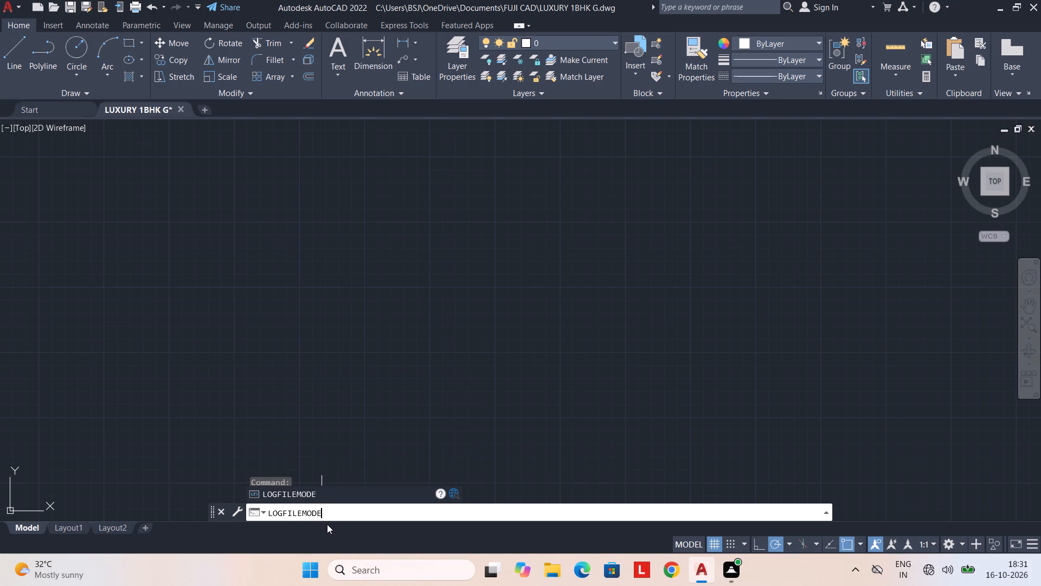
pyautogui.press('Return')
pyautogui.press('1')
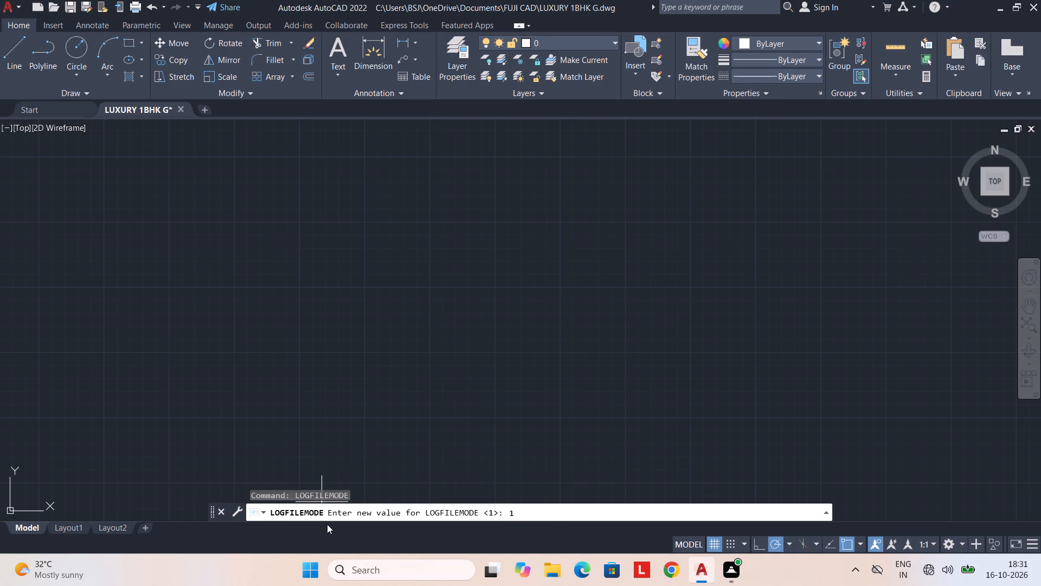
pyautogui.press('Return')
# Configure the drawing units to Engineering length type, 0'-0.0" precision and an insertion scale of Inches.
pyautogui.write('UI')
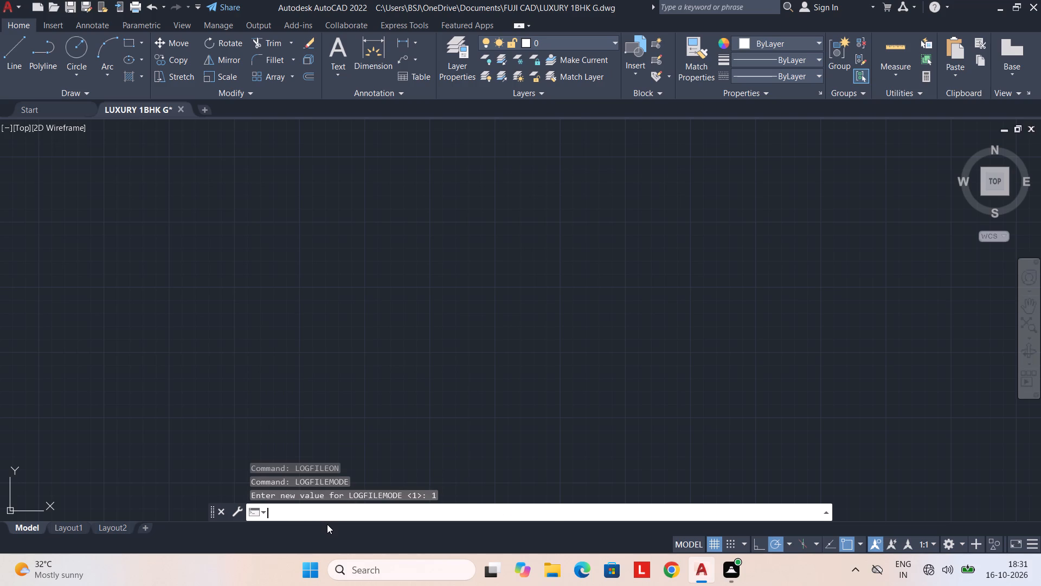
pyautogui.press('BackSpace')
pyautogui.press('n')
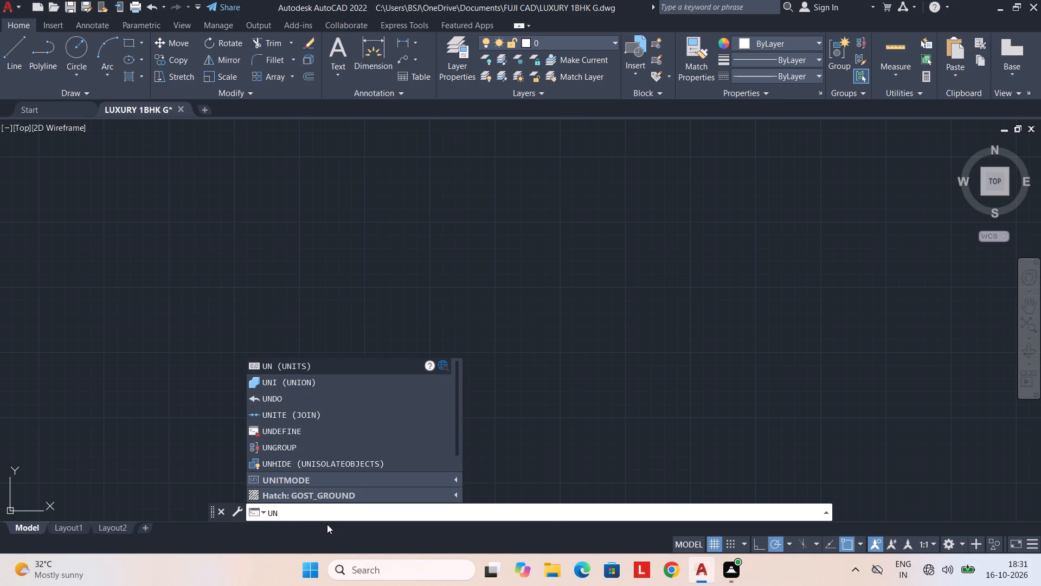
pyautogui.press('Return')
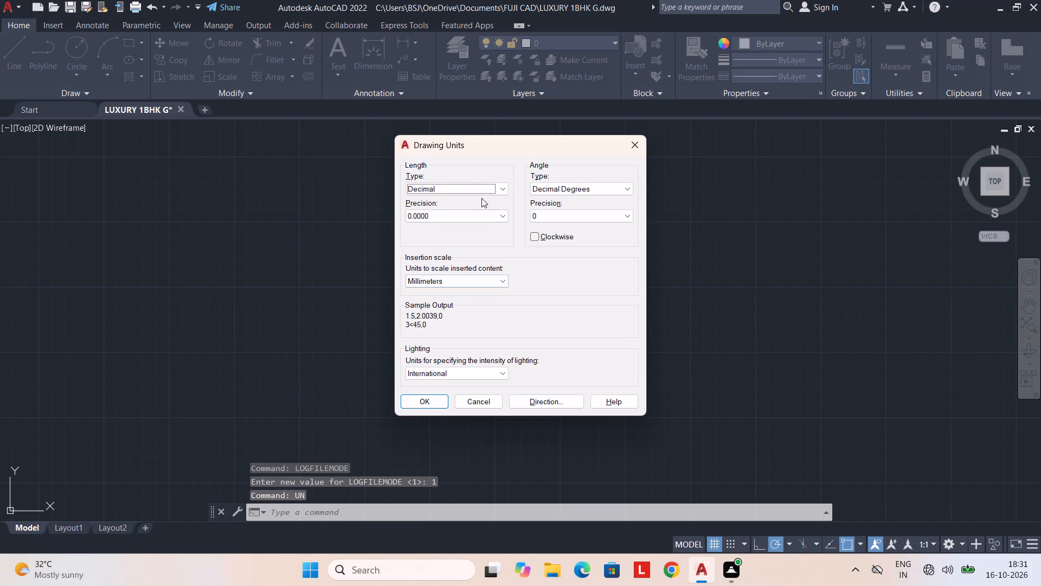
pyautogui.click(488, 184)
pyautogui.click(459, 217)
pyautogui.click(459, 214)
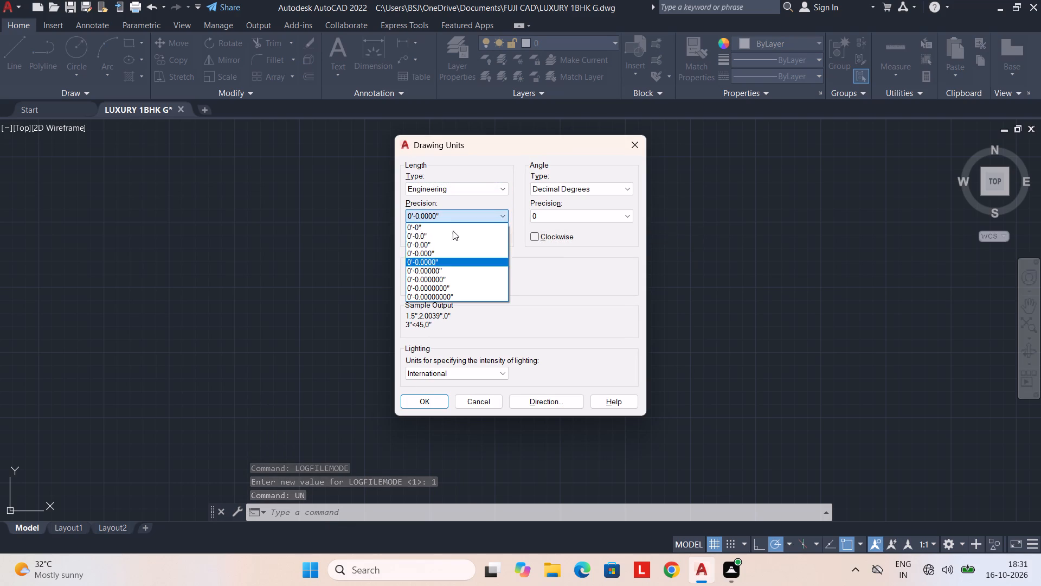
pyautogui.click(448, 238)
pyautogui.click(430, 289)
pyautogui.click(433, 287)
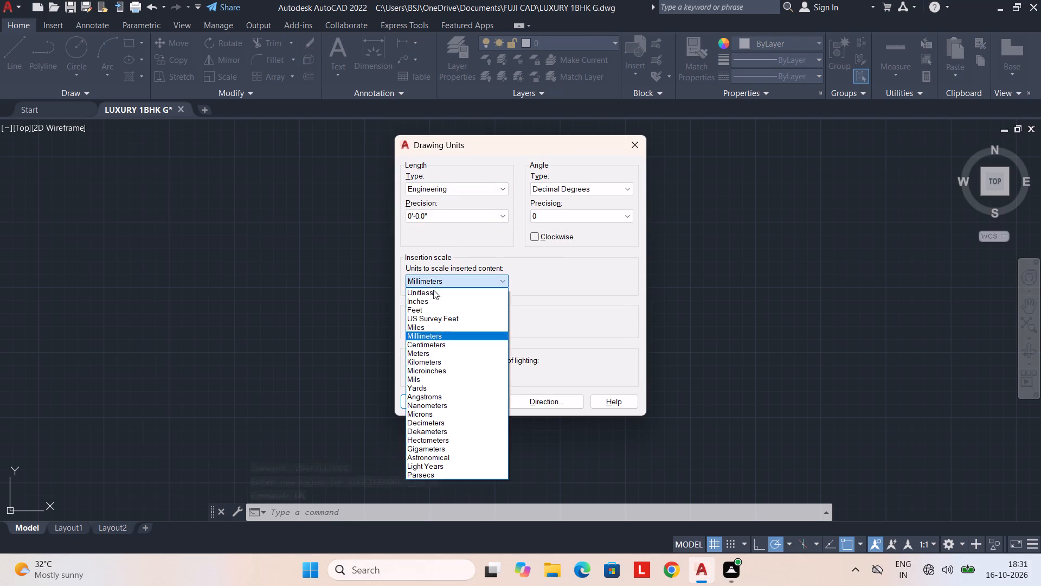
pyautogui.click(433, 301)
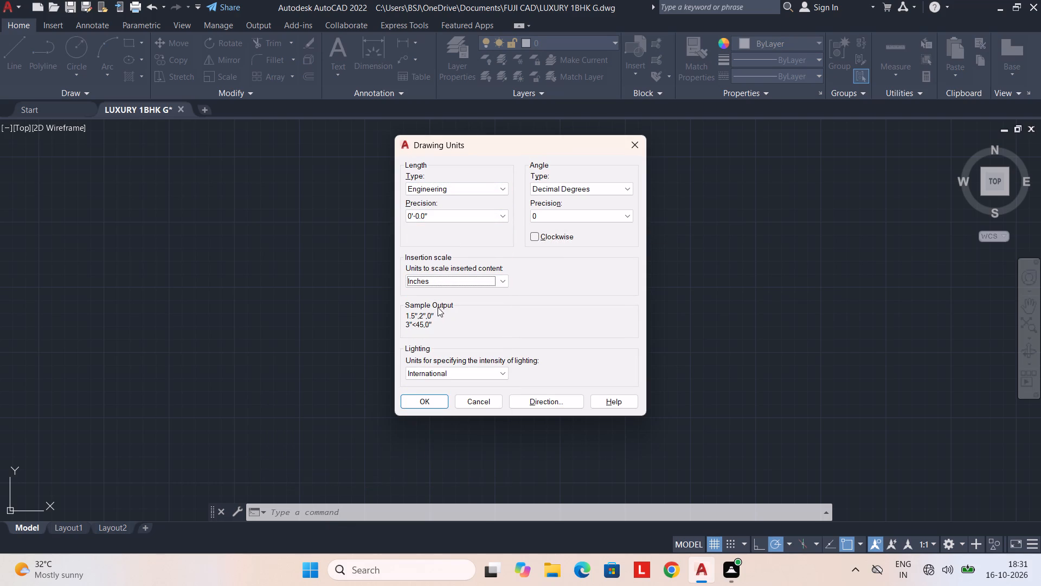
pyautogui.click(431, 397)
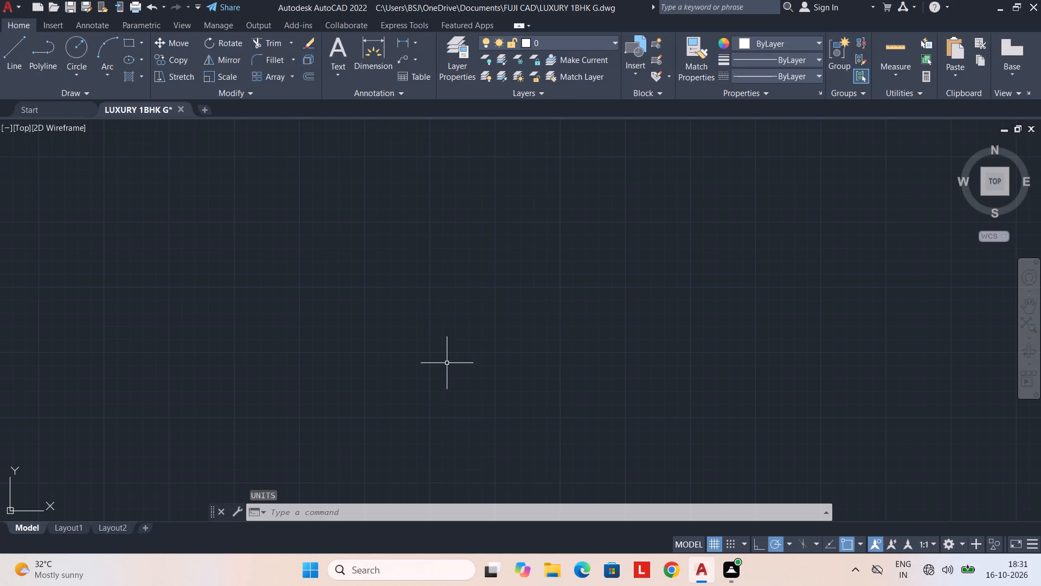
# Modify the ISO-25 dimension style to use a text height of 6".
pyautogui.write('DIMS')
pyautogui.press('Return')
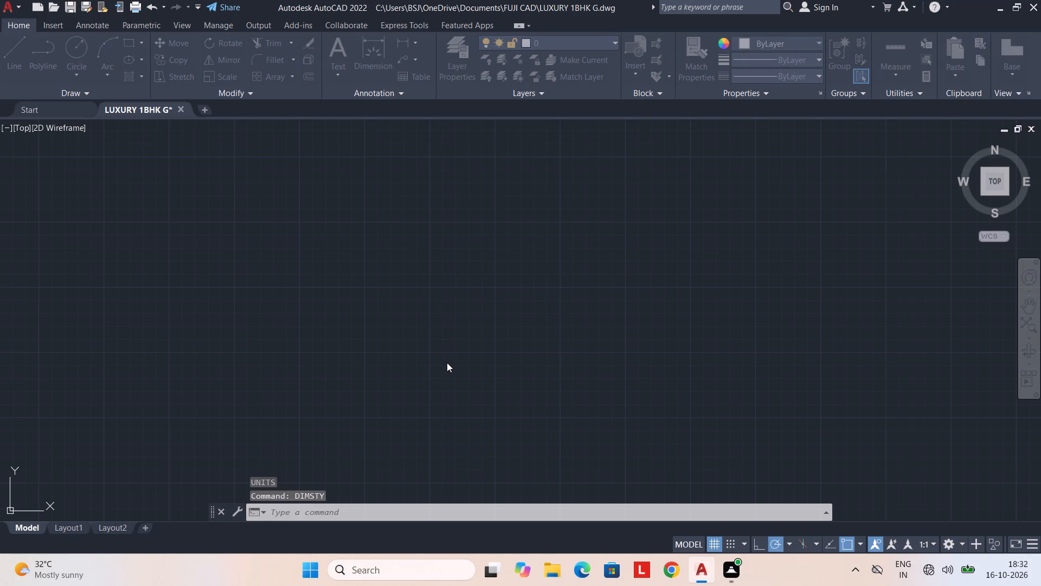
pyautogui.click(682, 249)
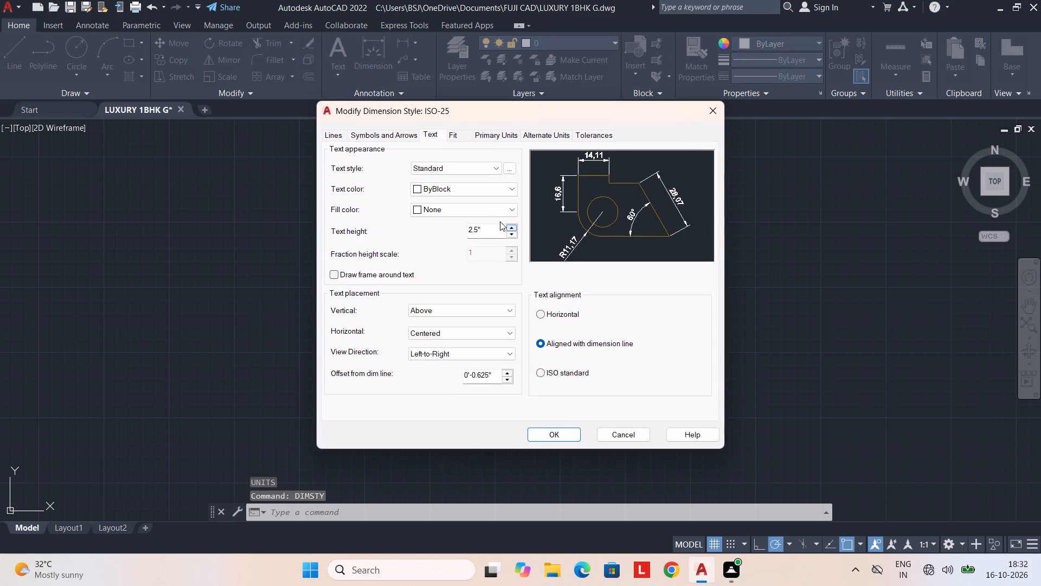
pyautogui.click(492, 229)
pyautogui.moveTo(492, 229); pyautogui.dragTo(459, 228)
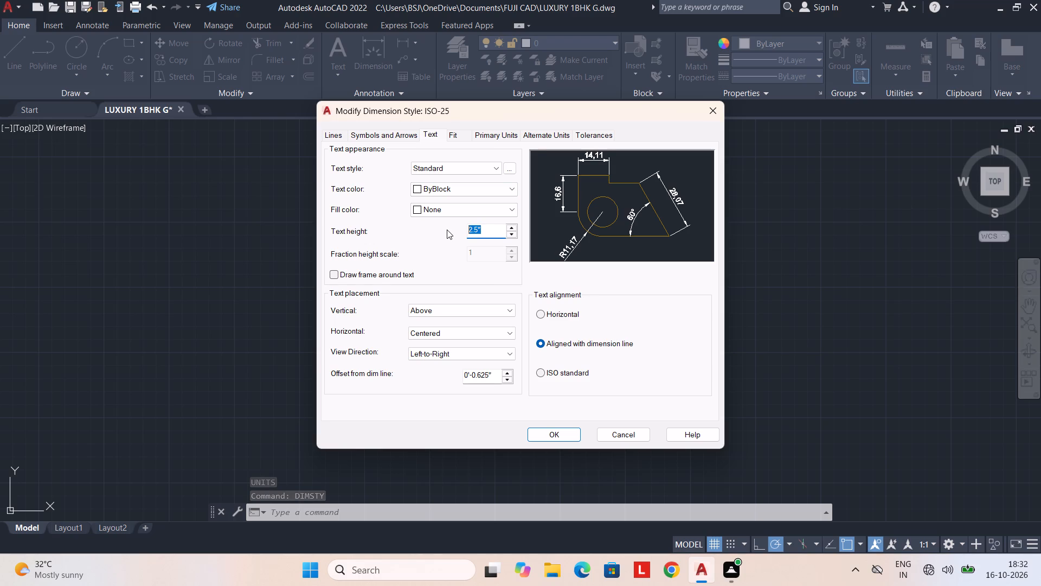
pyautogui.write('6"')
pyautogui.press('Return')
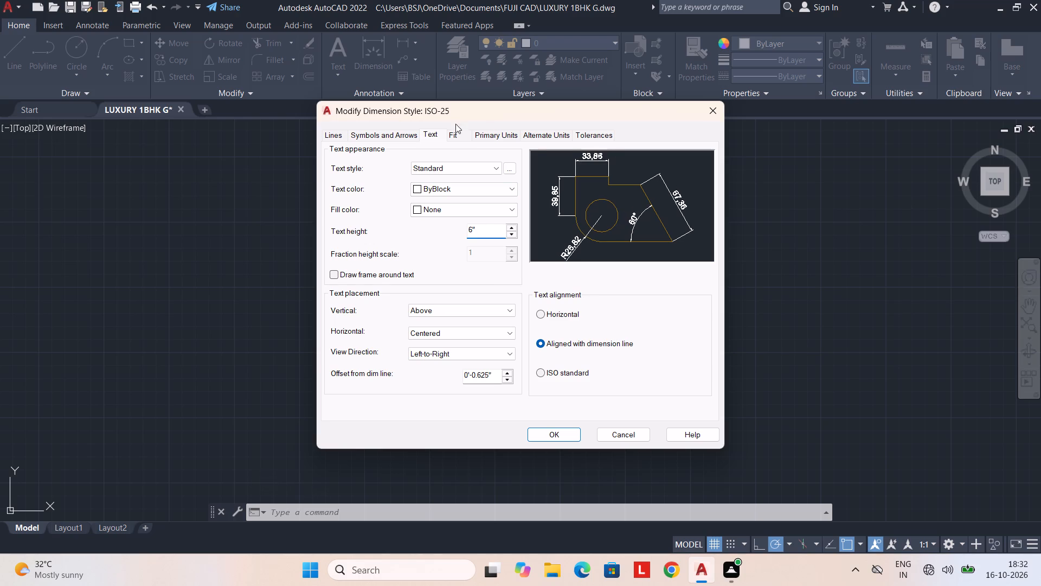
# Set the ISO-25 style's primary units to Engineering format with 0'-0.0" precision, and make the style current.
pyautogui.click(474, 136)
pyautogui.click(459, 162)
pyautogui.click(452, 189)
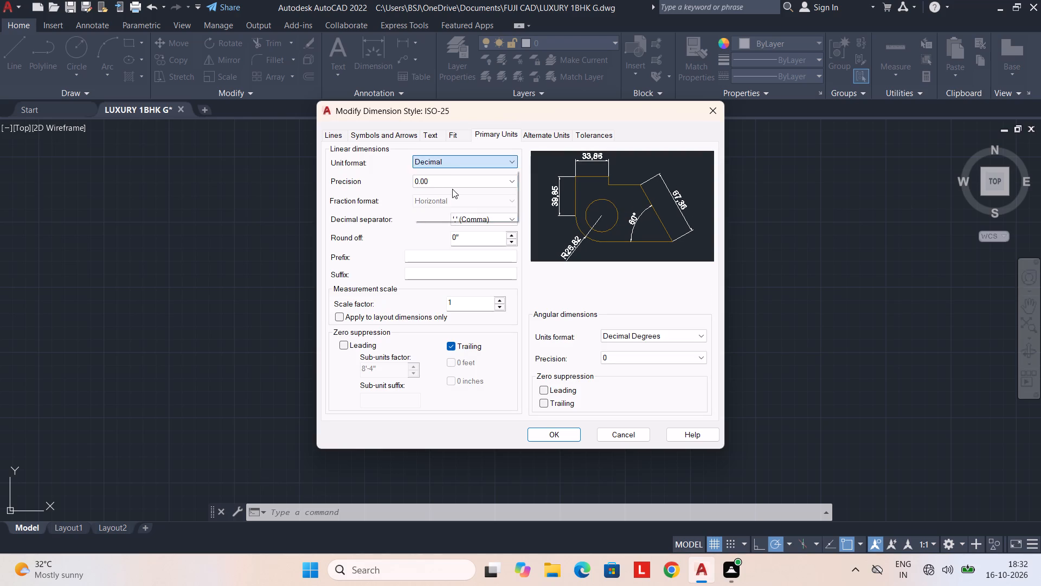
pyautogui.click(457, 186)
pyautogui.click(451, 202)
pyautogui.click(544, 435)
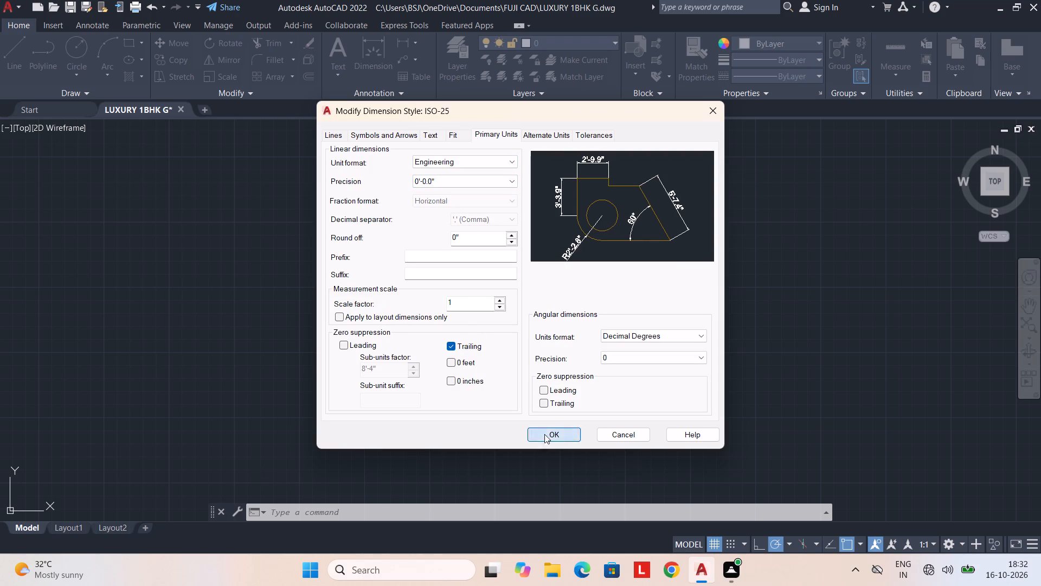
pyautogui.doubleClick(672, 209)
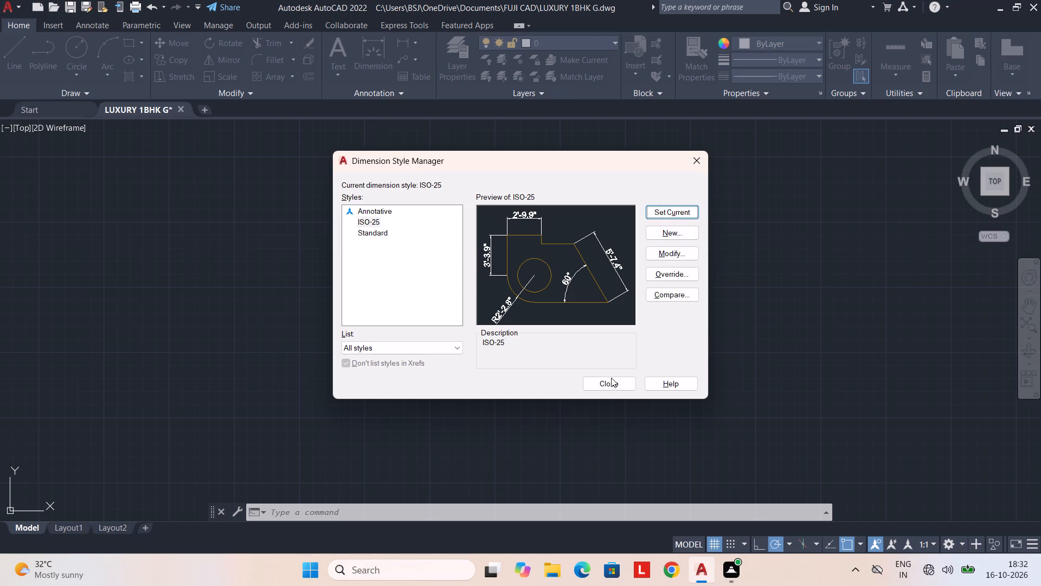
pyautogui.click(607, 381)
# Draw a rectangle 50' long and 40' wide in the empty model space as the outer wall outline.
pyautogui.moveTo(493, 351); pyautogui.dragTo(548, 385, button='middle')
pyautogui.scroll(-1, 533, 335)
pyautogui.moveTo(533, 335); pyautogui.dragTo(529, 318, button='middle')
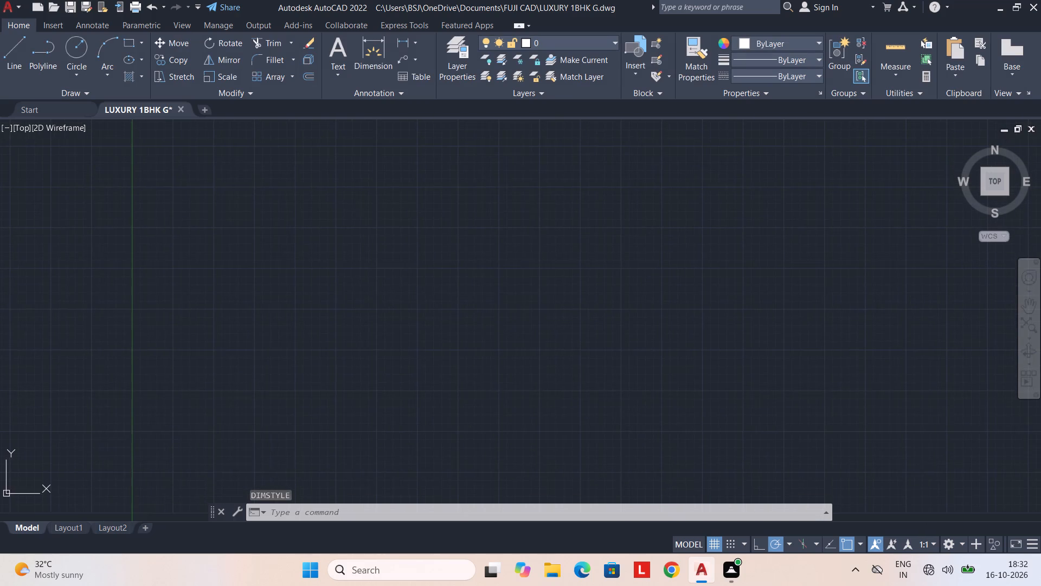
pyautogui.moveTo(530, 318); pyautogui.dragTo(614, 214, button='middle')
pyautogui.scroll(-4, 589, 239)
pyautogui.moveTo(576, 254); pyautogui.dragTo(515, 332, button='middle')
pyautogui.scroll(4, 576, 289)
pyautogui.moveTo(576, 289); pyautogui.dragTo(580, 280, button='middle')
pyautogui.scroll(-1, 579, 279)
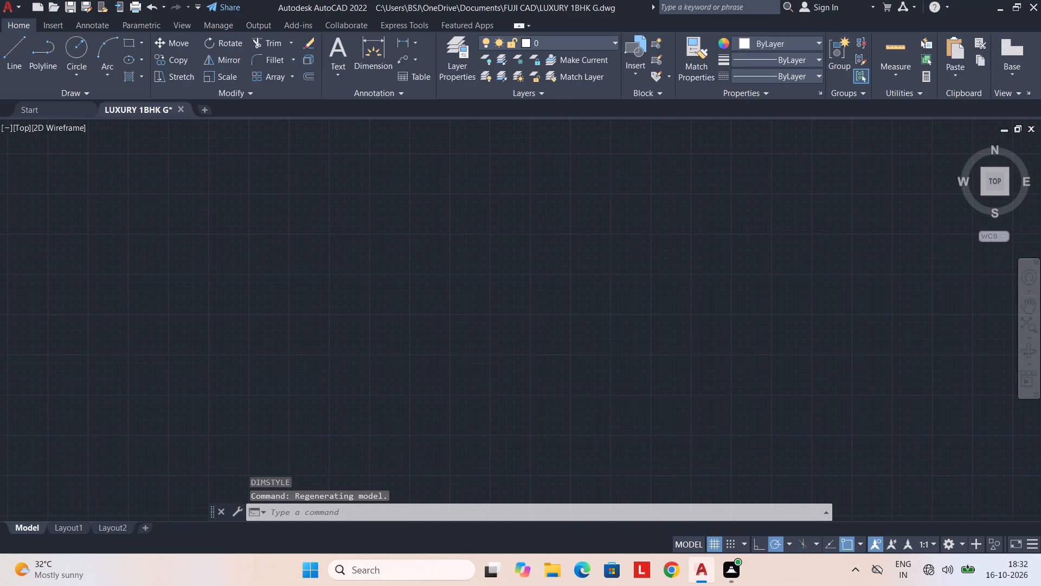
pyautogui.write('REC')
pyautogui.press('Return')
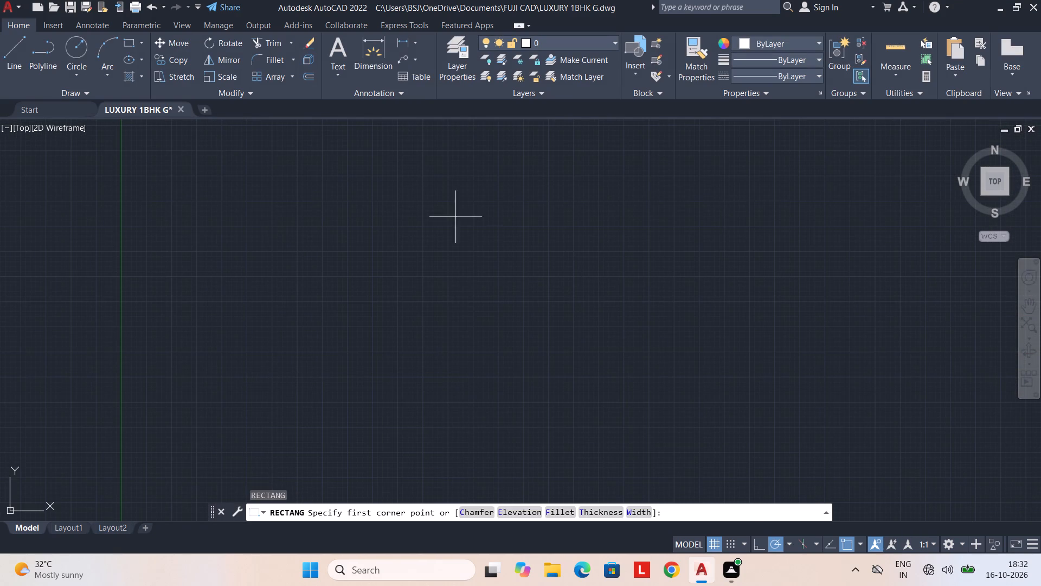
pyautogui.click(453, 216)
pyautogui.write('D')
pyautogui.press('space')
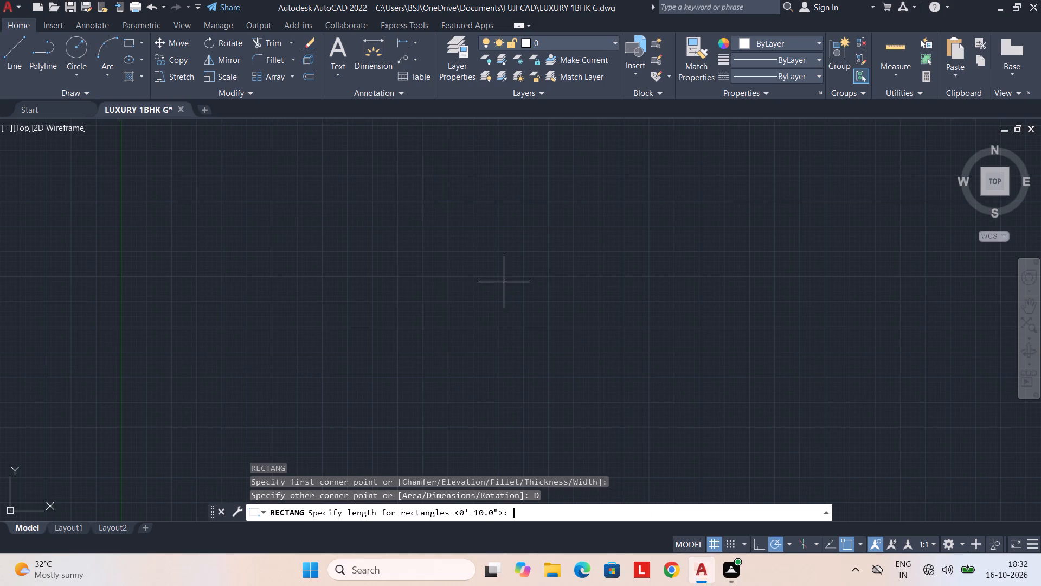
pyautogui.write("50'")
pyautogui.press('Return')
pyautogui.write("40'")
pyautogui.press('Return')
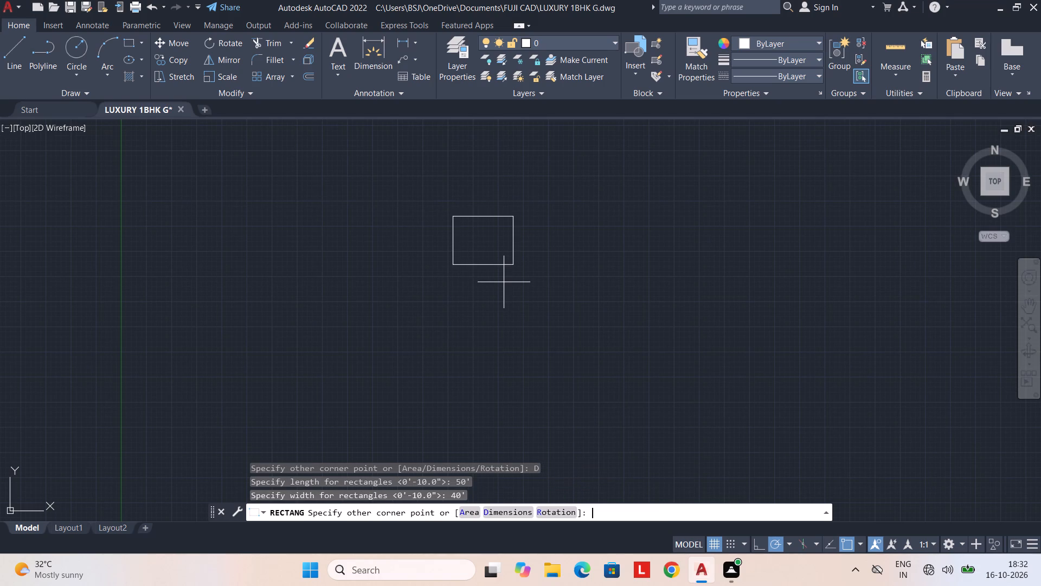
pyautogui.click(619, 299)
# Offset the 50' by 40' rectangle 6" inward to form the wall thickness.
pyautogui.scroll(2, 467, 228)
pyautogui.moveTo(494, 230); pyautogui.dragTo(462, 215, button='middle')
pyautogui.scroll(1, 470, 248)
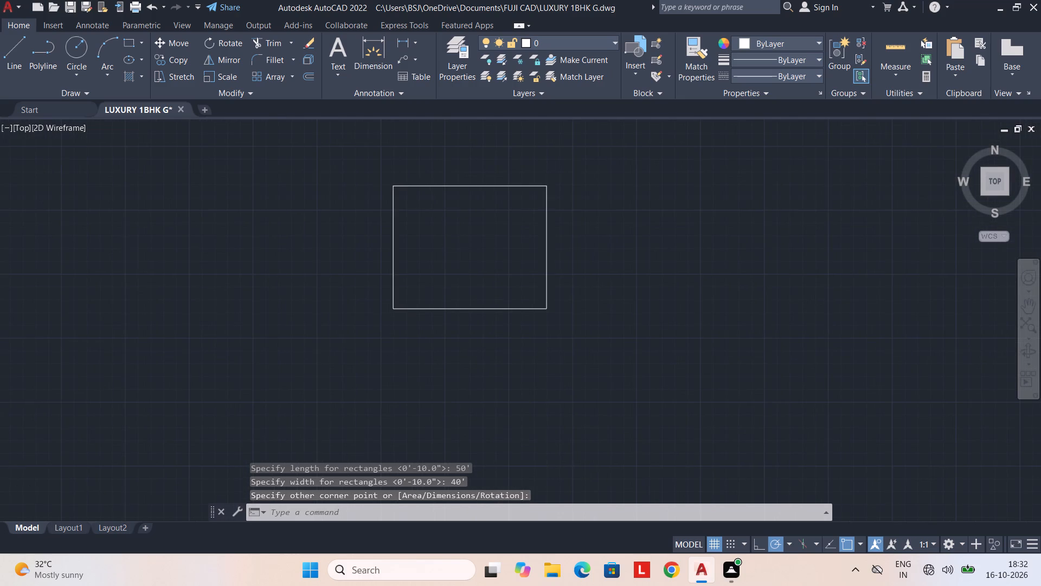
pyautogui.moveTo(468, 248); pyautogui.dragTo(462, 259, button='middle')
pyautogui.write('OF')
pyautogui.press('space')
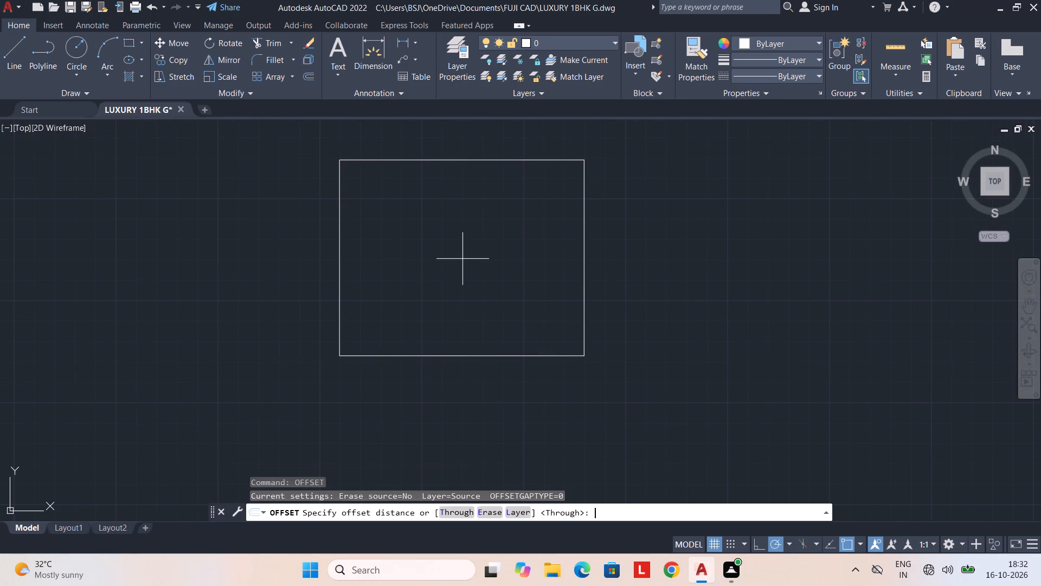
pyautogui.press('6')
pyautogui.press('BackSpace')
pyautogui.write('6"')
pyautogui.press('Return')
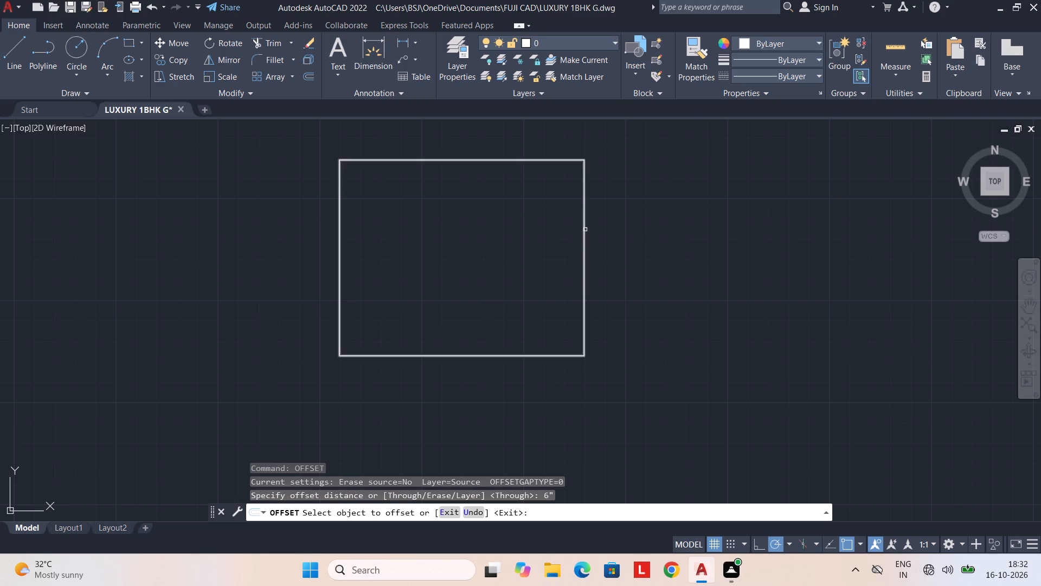
pyautogui.click(584, 229)
pyautogui.moveTo(471, 257); pyautogui.dragTo(432, 264)
pyautogui.press('Escape')
pyautogui.middleClick(398, 254)
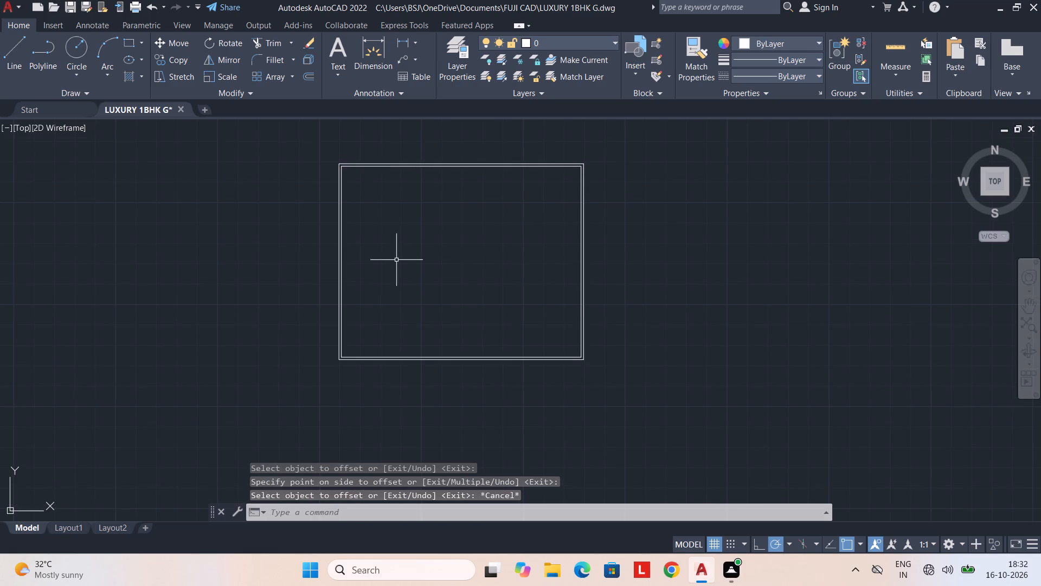
pyautogui.scroll(1, 396, 260)
# In File Explorer, browse to the enu folder under AutoCAD 2022, R24.1 in the local Autodesk application data.
pyautogui.click(554, 569)
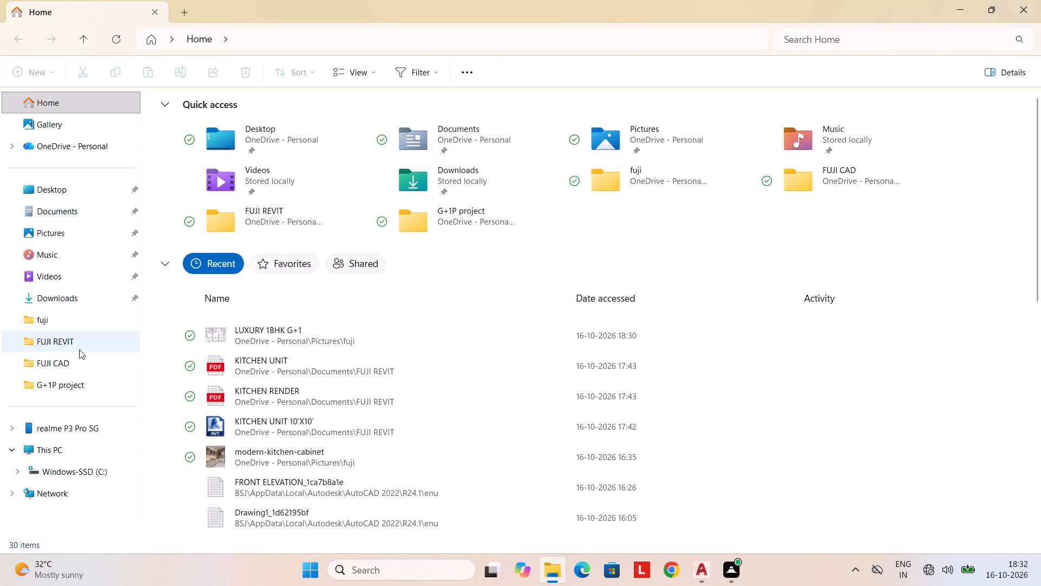
pyautogui.click(66, 464)
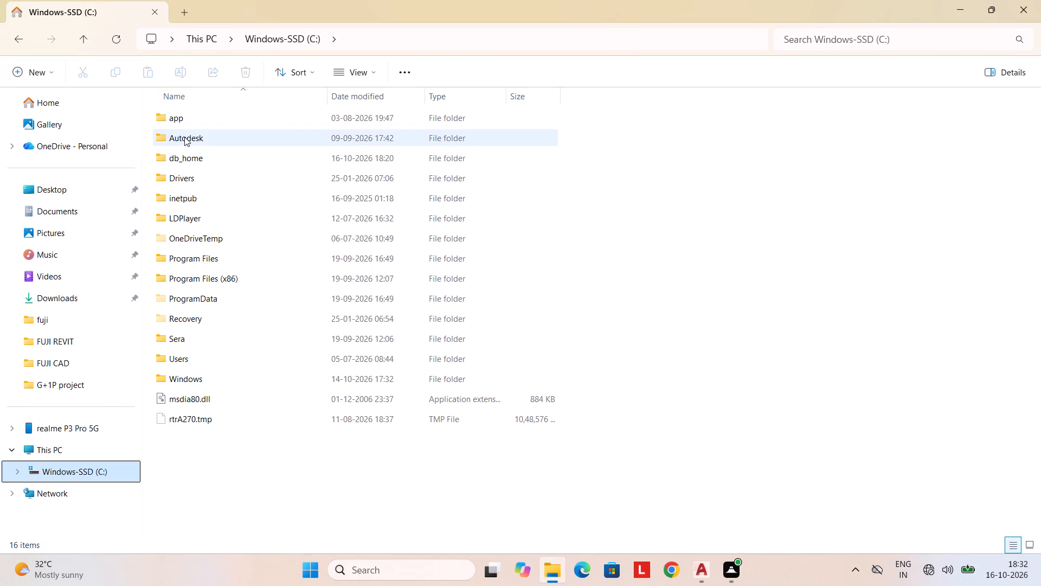
pyautogui.doubleClick(197, 356)
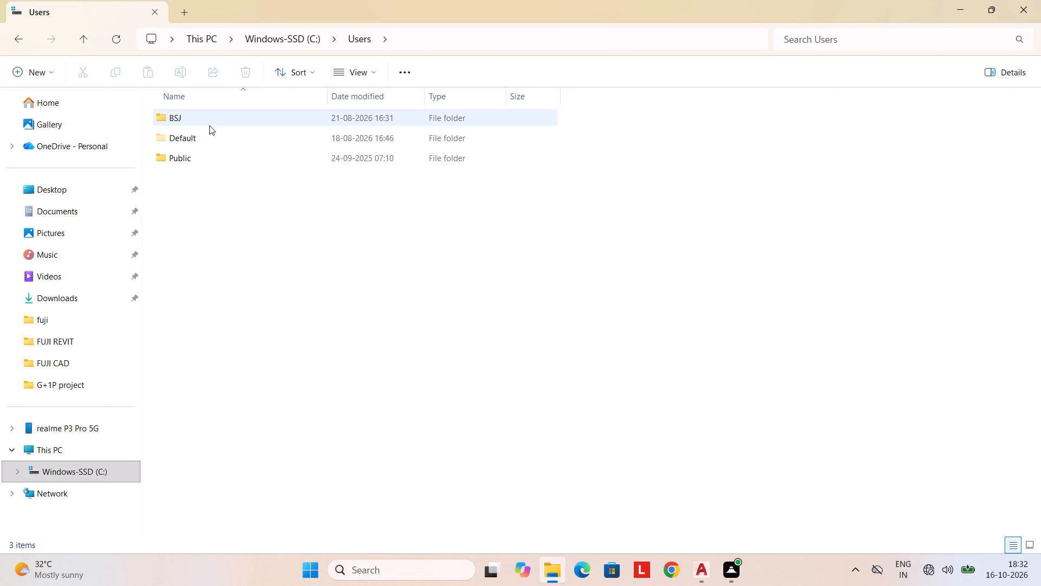
pyautogui.doubleClick(209, 125)
pyautogui.doubleClick(206, 132)
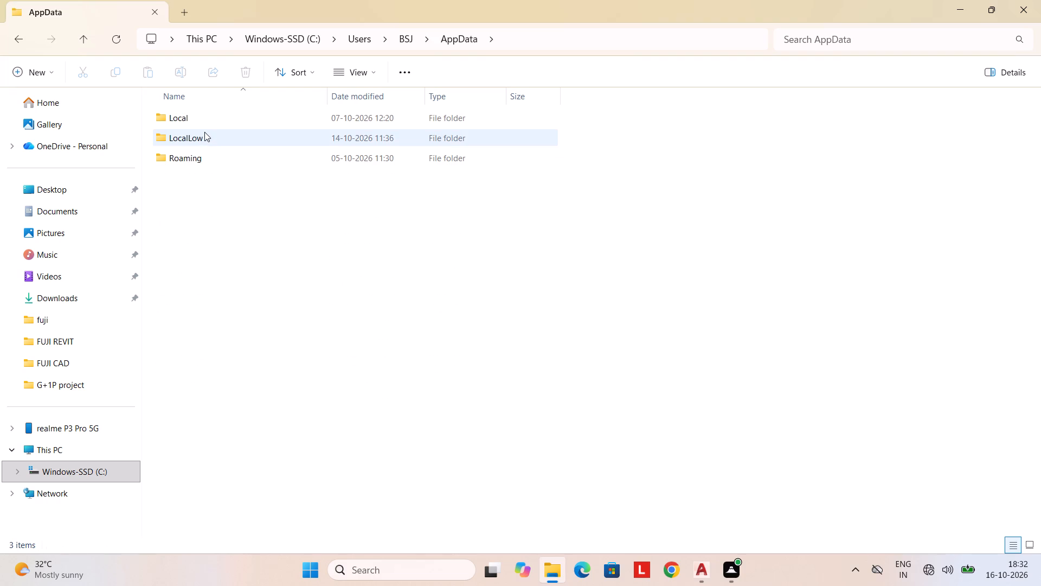
pyautogui.doubleClick(204, 121)
pyautogui.doubleClick(204, 125)
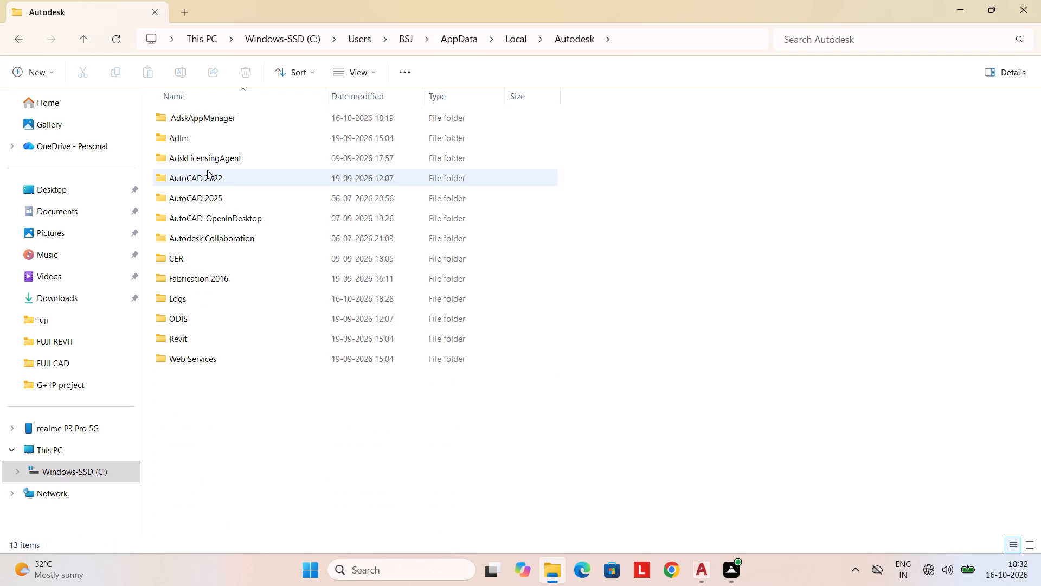
pyautogui.doubleClick(207, 170)
pyautogui.tripleClick(206, 113)
pyautogui.click(206, 113)
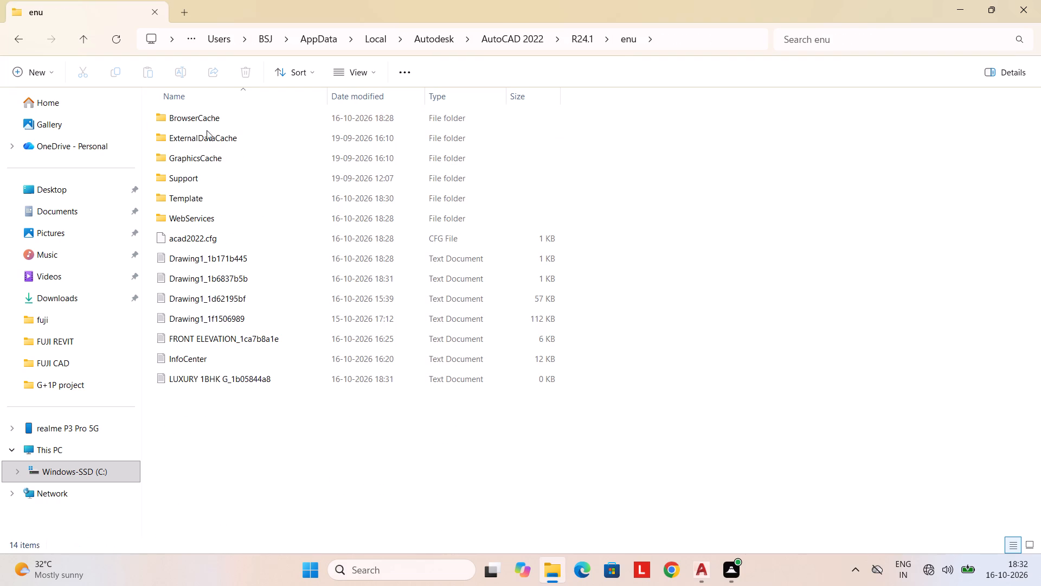
# Open the LUXURY 1BHK G log file, check the recorded commands, close it and return to AutoCAD.
pyautogui.doubleClick(237, 377)
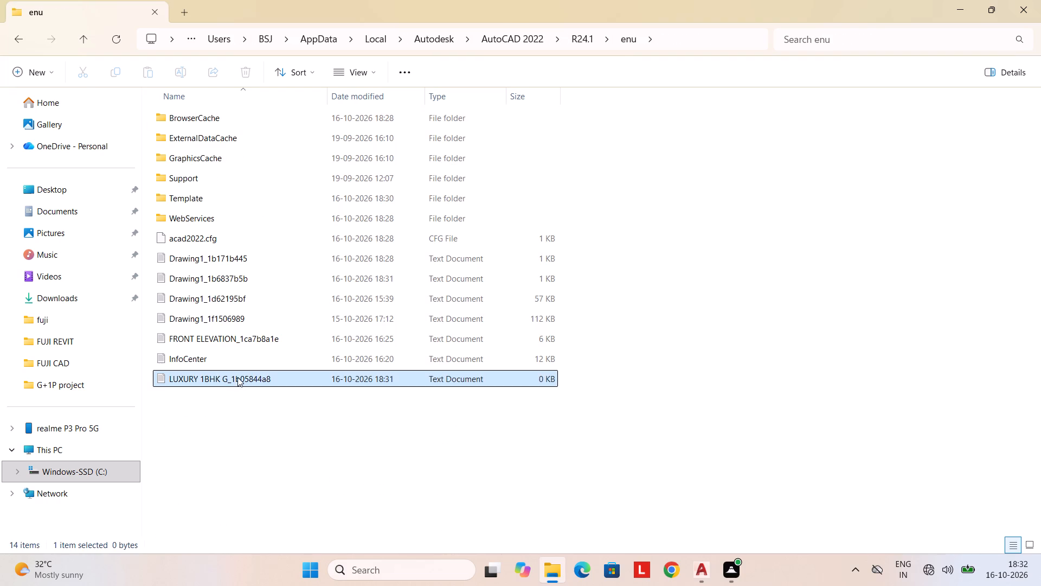
pyautogui.scroll(-8, 238, 329)
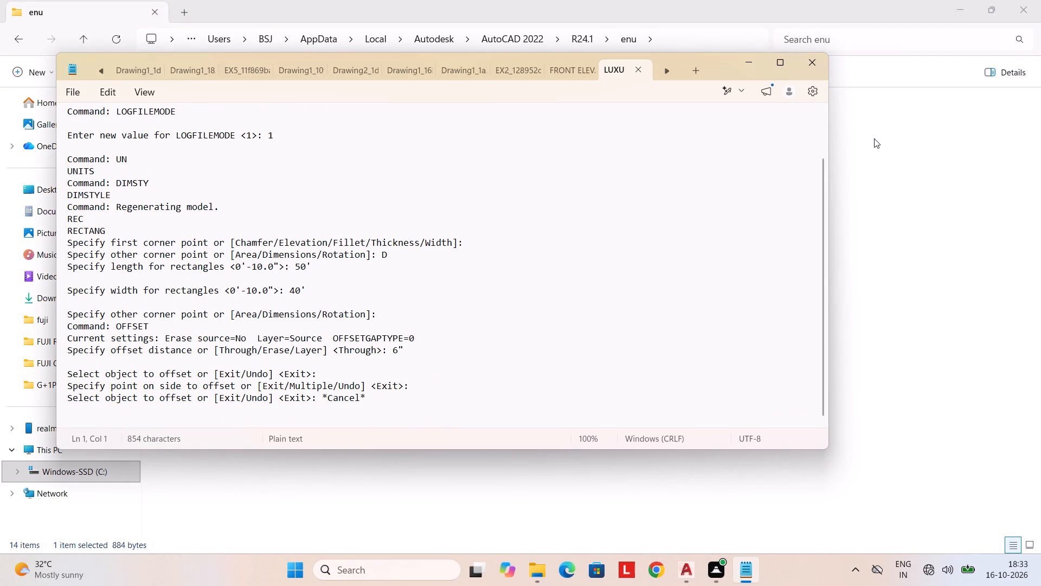
pyautogui.click(810, 68)
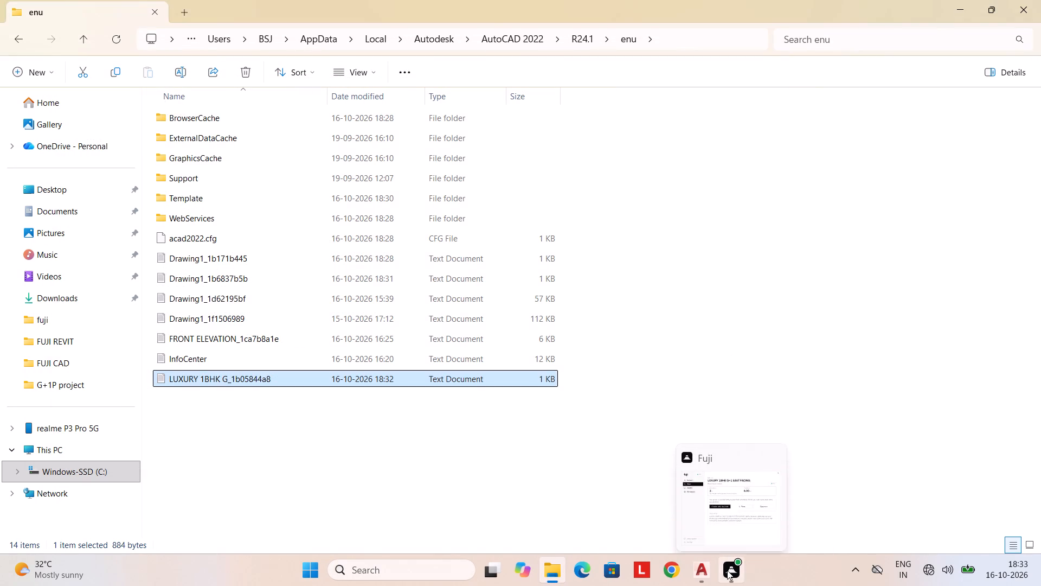
pyautogui.click(698, 572)
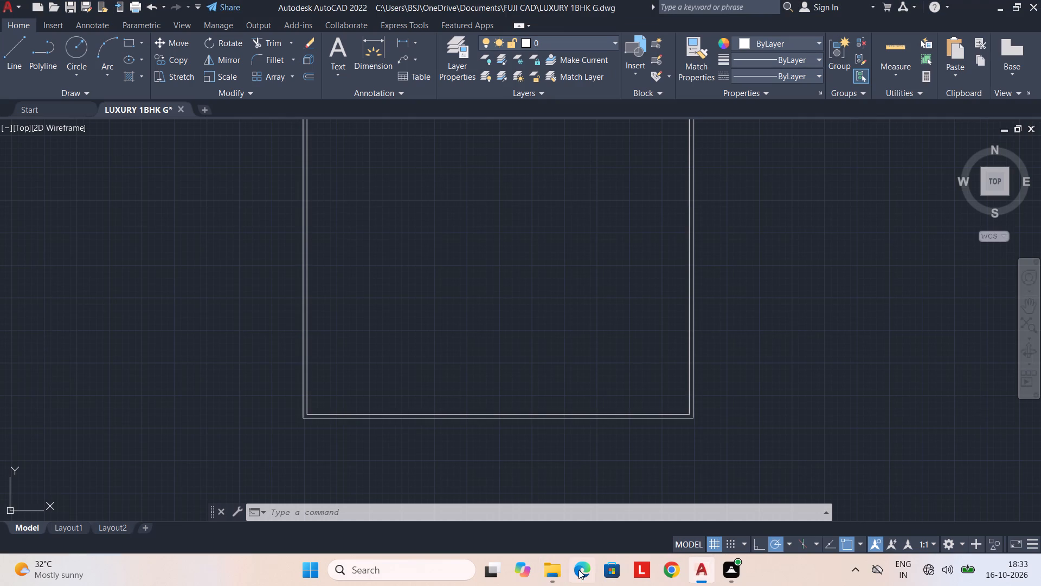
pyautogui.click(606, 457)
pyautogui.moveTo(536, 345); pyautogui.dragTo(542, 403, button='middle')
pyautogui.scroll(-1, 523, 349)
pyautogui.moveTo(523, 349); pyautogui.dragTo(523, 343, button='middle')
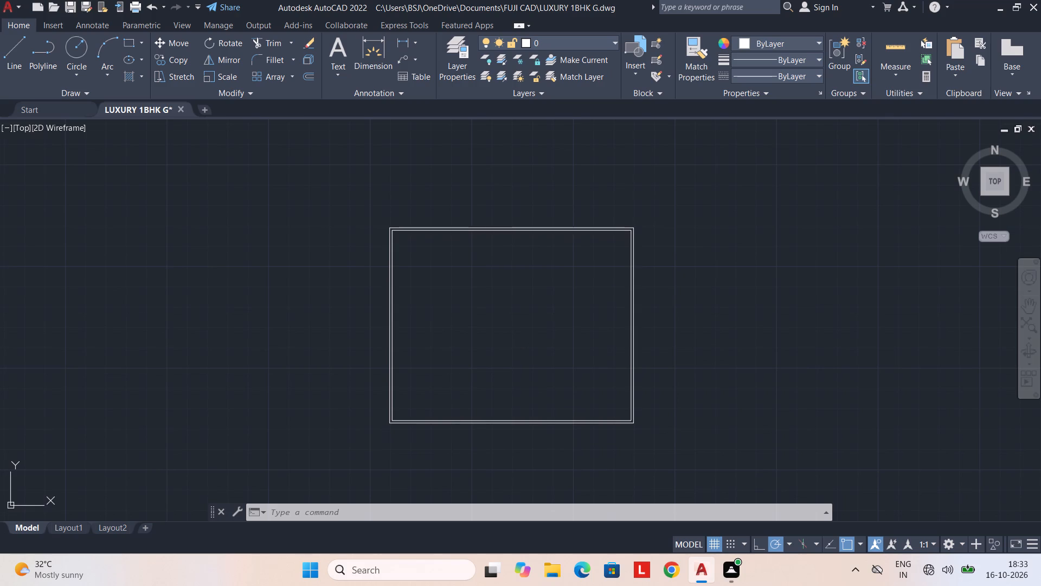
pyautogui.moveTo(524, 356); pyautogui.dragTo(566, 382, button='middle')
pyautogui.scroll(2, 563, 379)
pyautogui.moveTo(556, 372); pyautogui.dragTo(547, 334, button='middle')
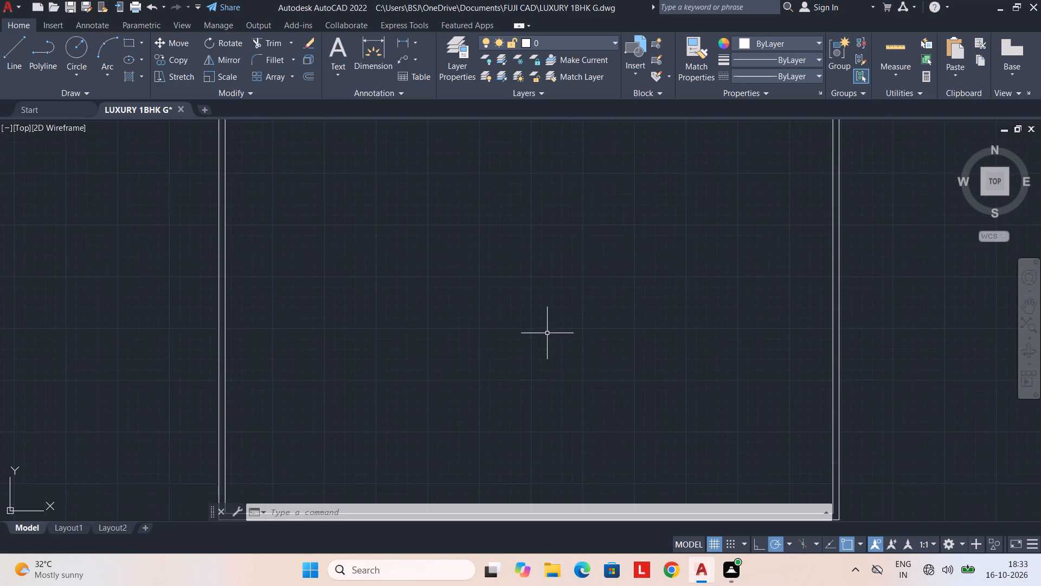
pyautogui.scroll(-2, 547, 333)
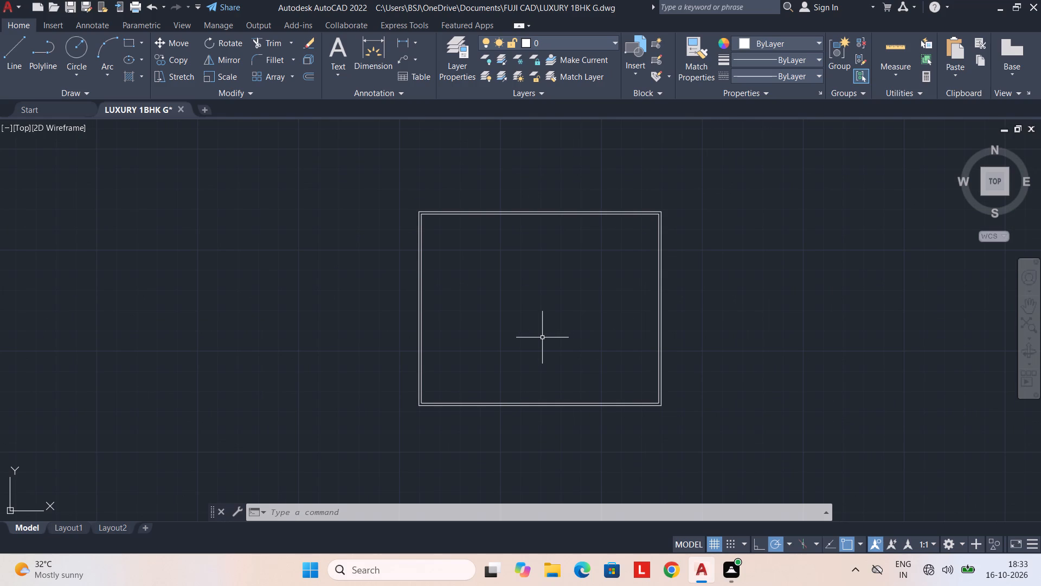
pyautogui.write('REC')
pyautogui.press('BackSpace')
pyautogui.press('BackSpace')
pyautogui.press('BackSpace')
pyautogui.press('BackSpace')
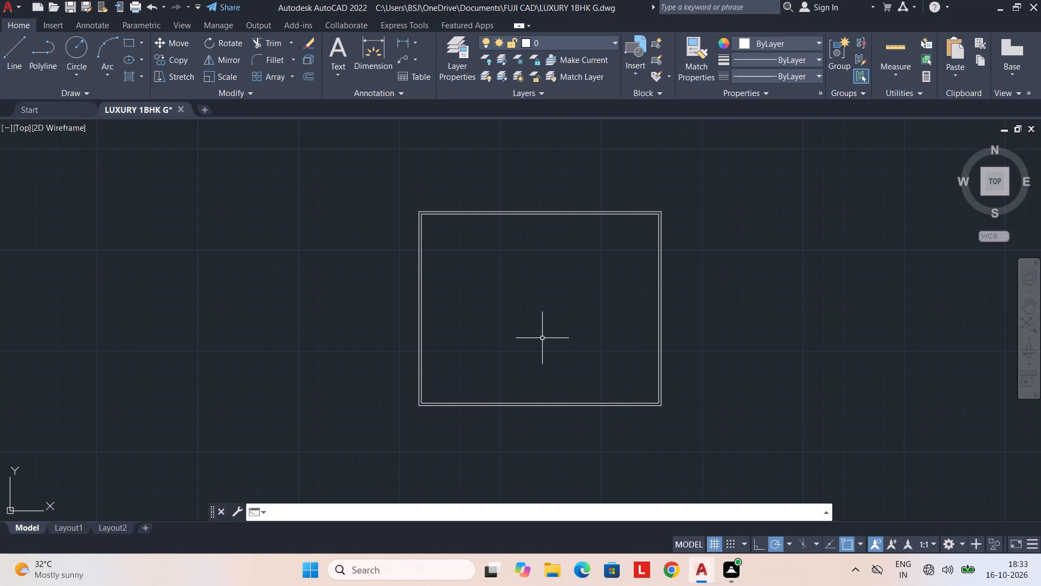
# Explode the inner wall rectangle into separate lines.
pyautogui.write('X')
pyautogui.press('space')
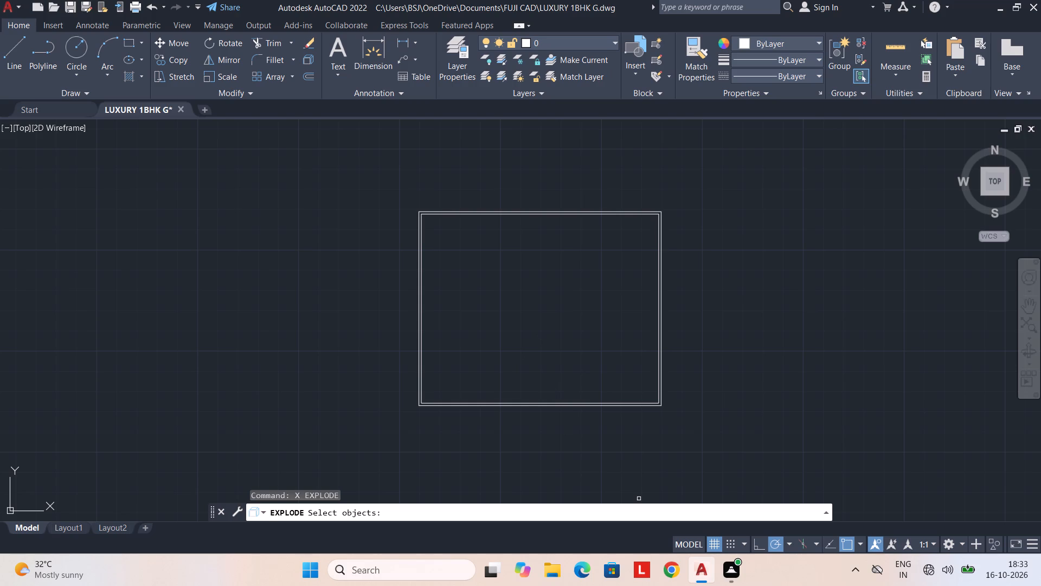
pyautogui.moveTo(631, 508); pyautogui.dragTo(630, 549, button='middle')
pyautogui.click(423, 365)
pyautogui.scroll(3, 423, 366)
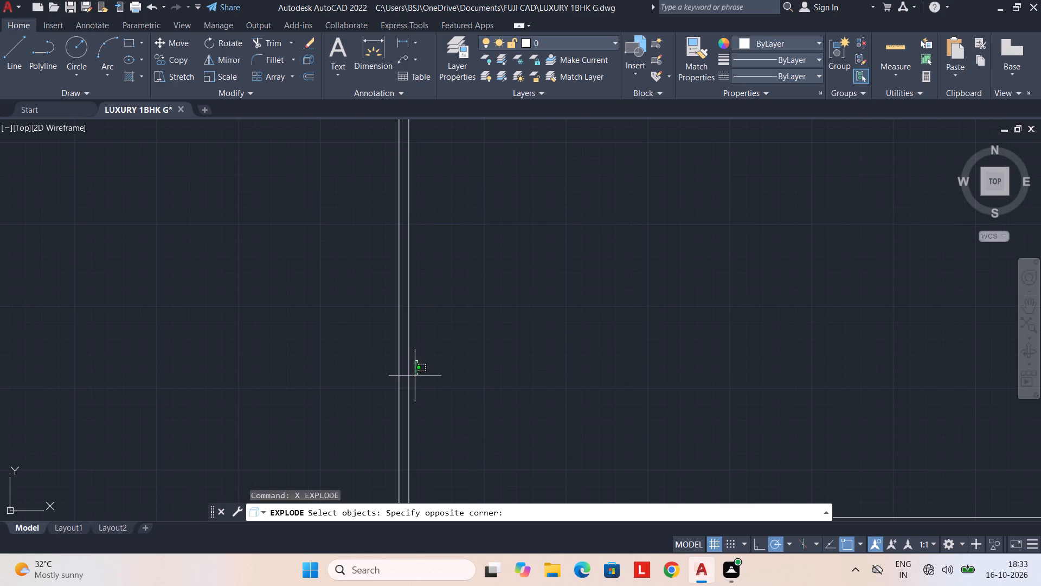
pyautogui.press('Escape')
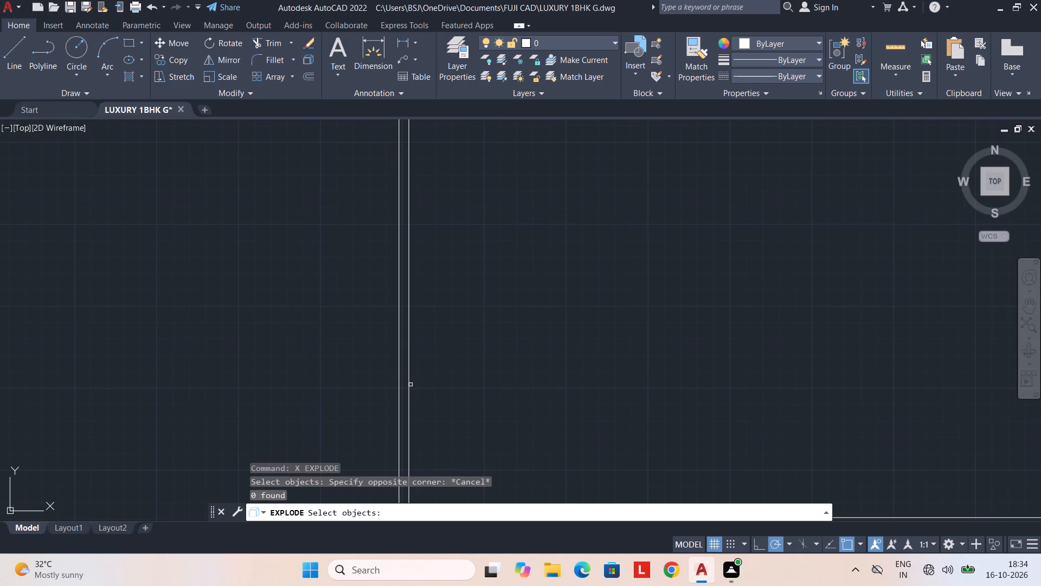
pyautogui.click(410, 386)
pyautogui.press('space')
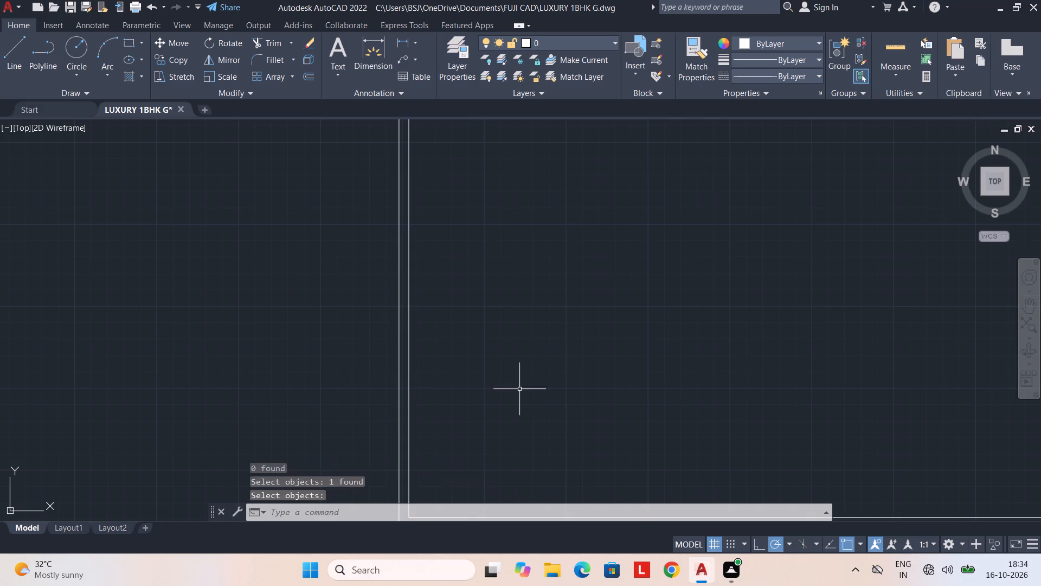
pyautogui.scroll(-2, 520, 389)
pyautogui.moveTo(532, 387); pyautogui.dragTo(488, 370, button='middle')
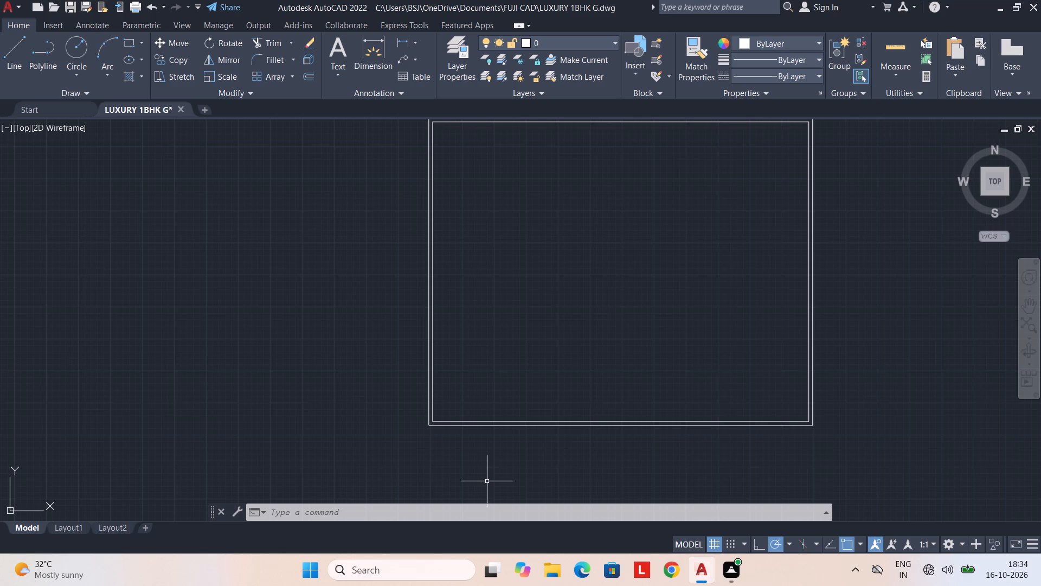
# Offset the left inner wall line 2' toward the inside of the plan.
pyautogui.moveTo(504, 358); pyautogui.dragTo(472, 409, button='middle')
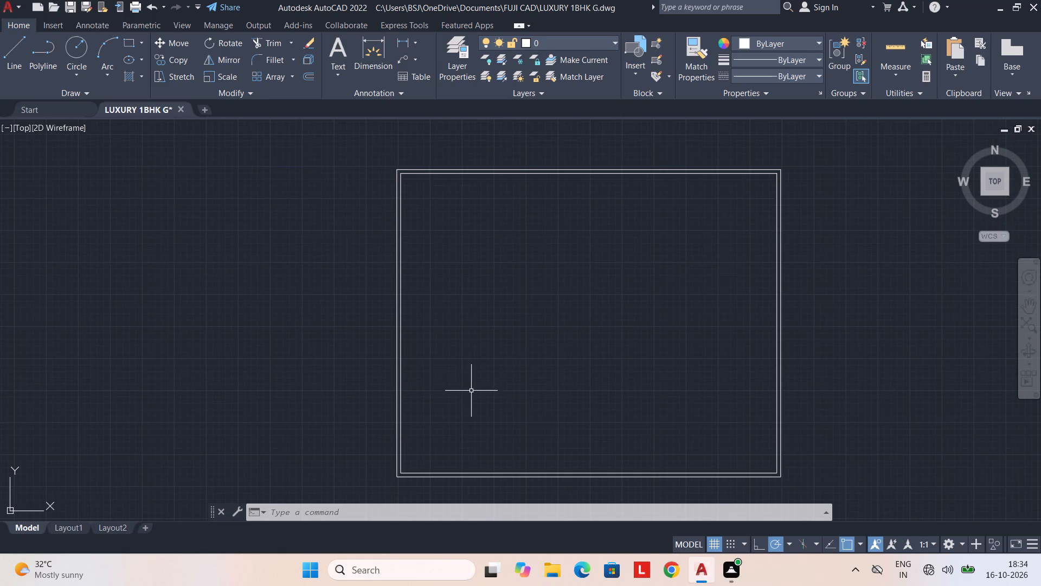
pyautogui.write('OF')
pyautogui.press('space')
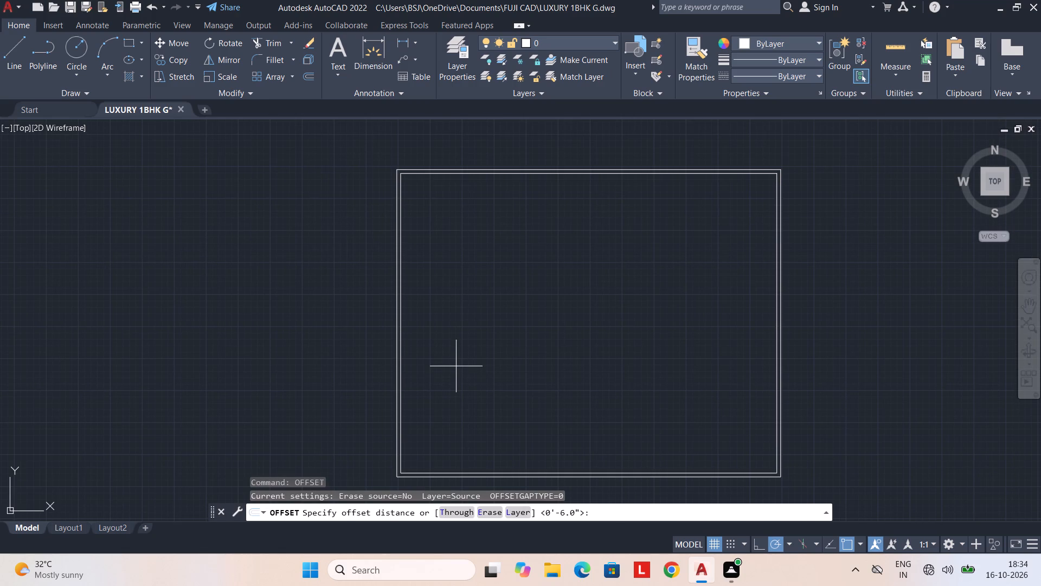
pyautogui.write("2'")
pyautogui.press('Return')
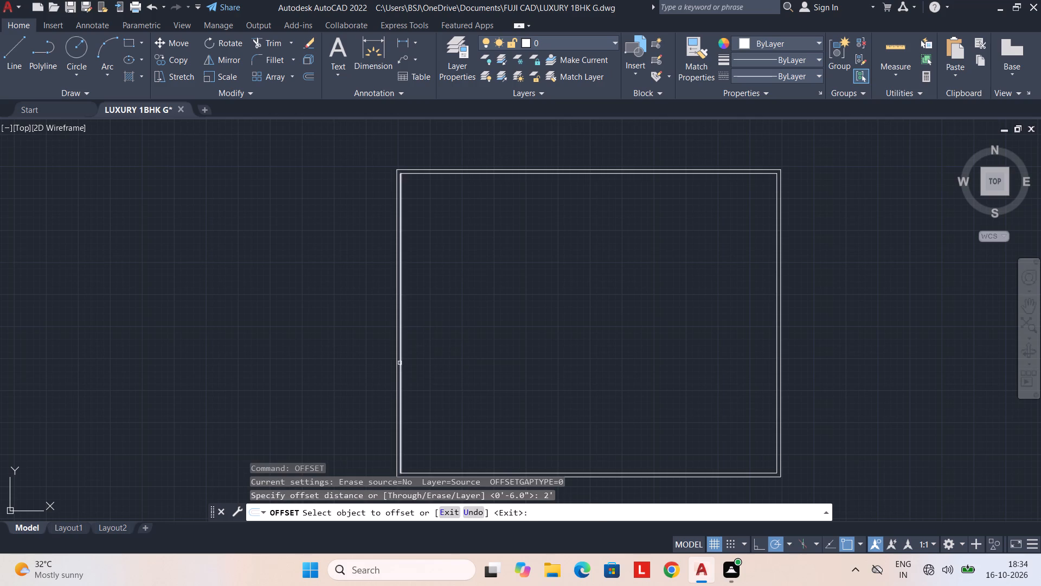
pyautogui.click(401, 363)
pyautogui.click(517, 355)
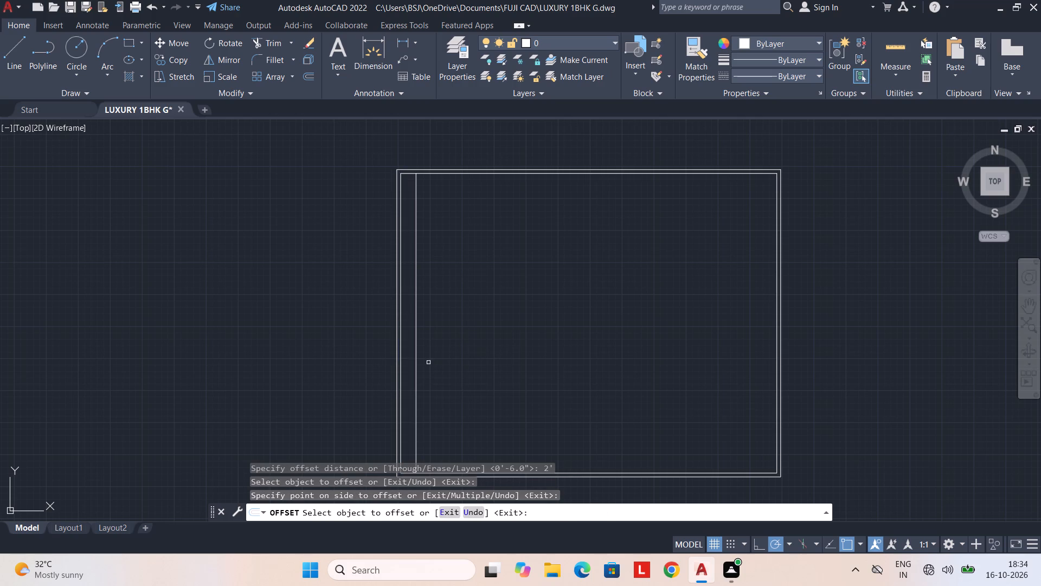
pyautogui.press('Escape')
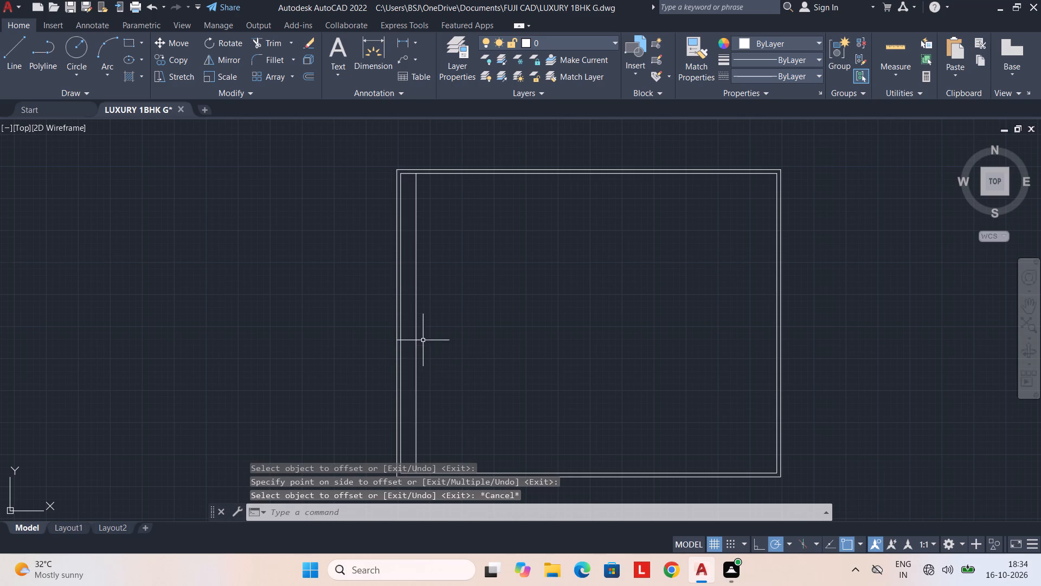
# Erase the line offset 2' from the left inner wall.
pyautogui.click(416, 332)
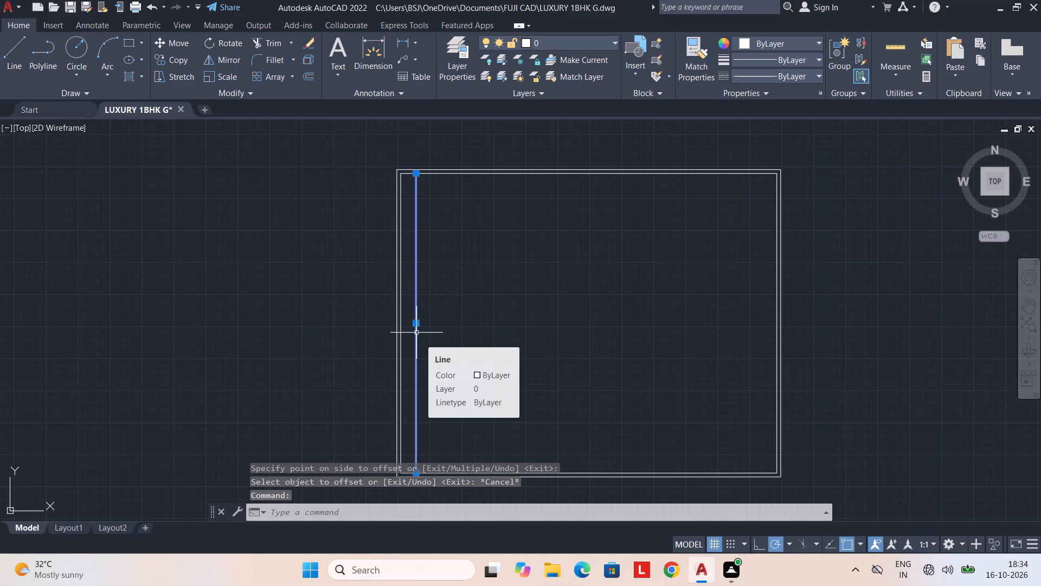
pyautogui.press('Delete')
# Offset the left inner wall line 3' toward the inside of the plan.
pyautogui.write('OF')
pyautogui.press('space')
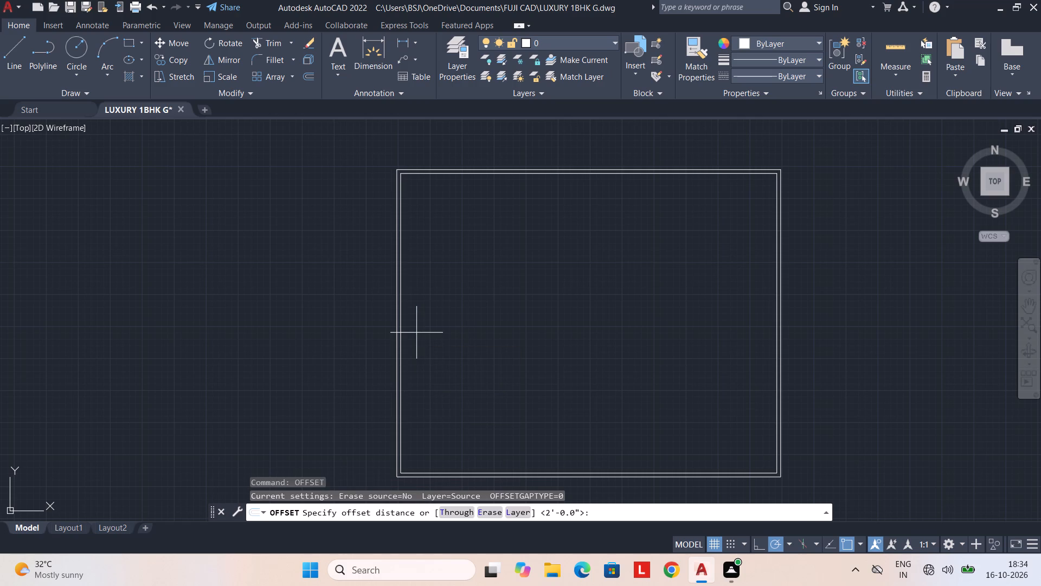
pyautogui.write("3'")
pyautogui.press('Return')
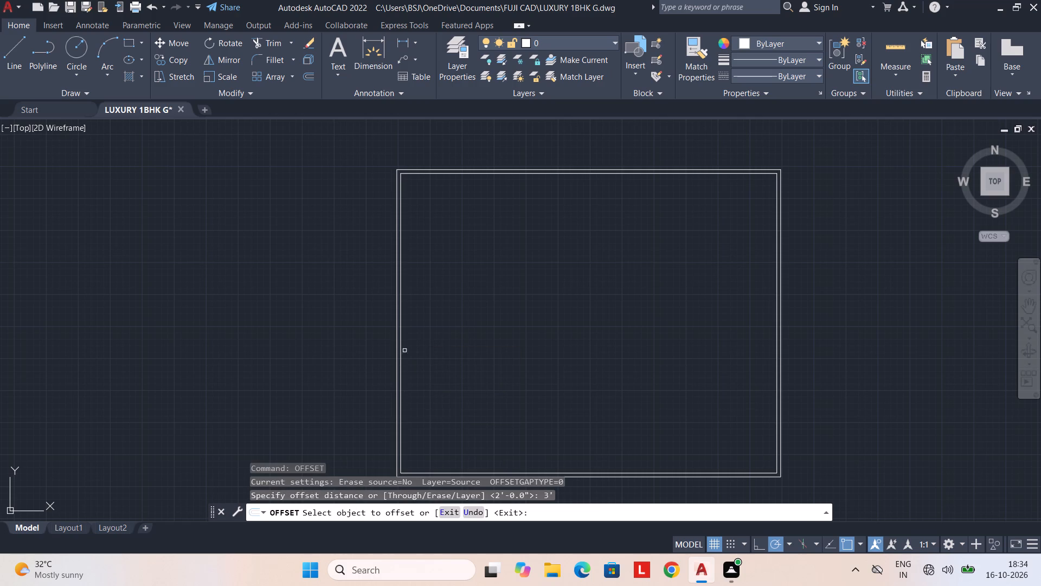
pyautogui.click(401, 355)
pyautogui.moveTo(505, 361); pyautogui.dragTo(579, 373)
pyautogui.press('Escape')
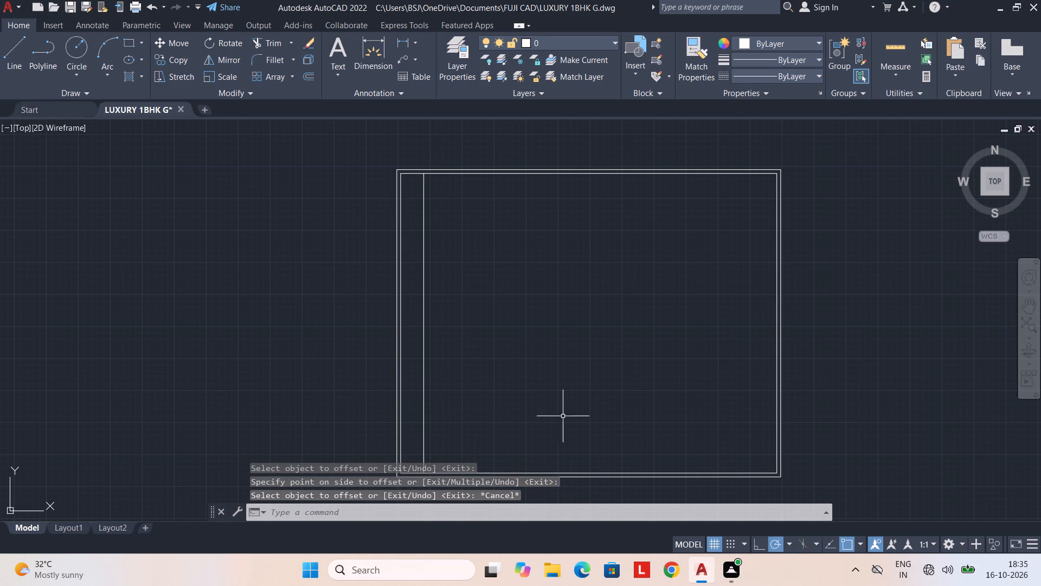
# In File Explorer, browse to the enu folder under AutoCAD 2022, R24.1 in the local Autodesk application data.
pyautogui.click(551, 570)
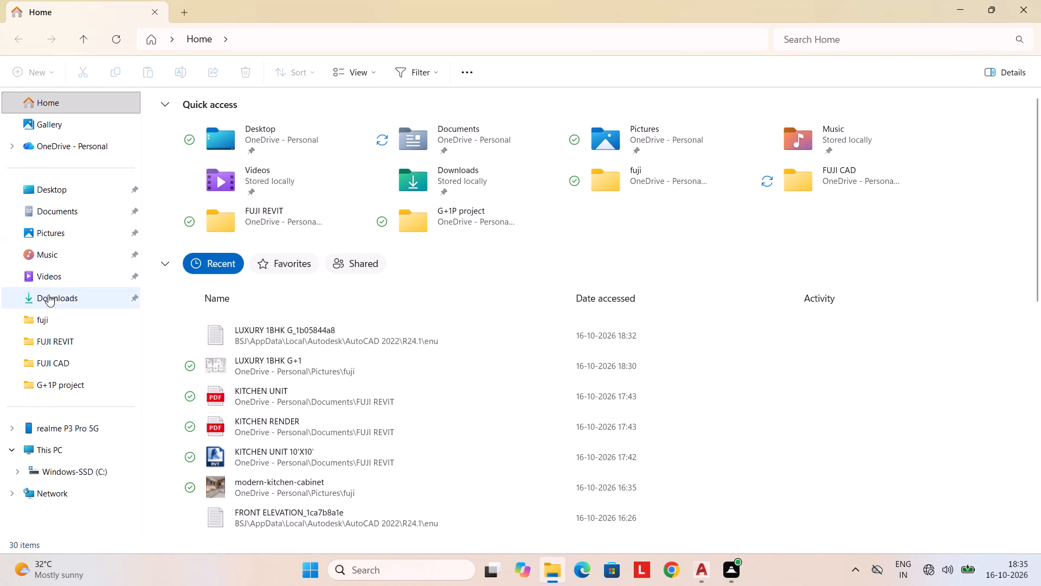
pyautogui.click(60, 474)
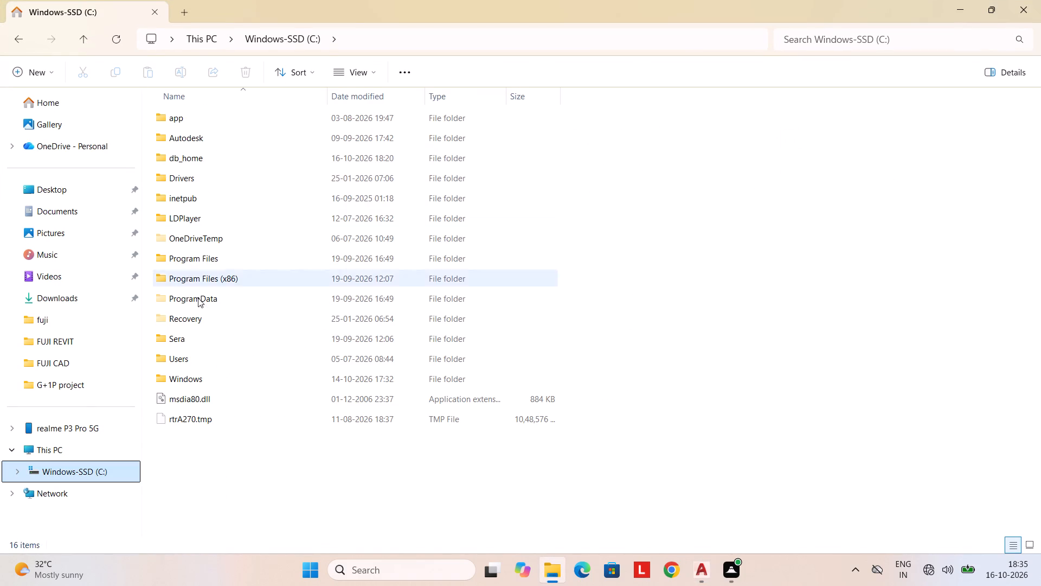
pyautogui.doubleClick(203, 359)
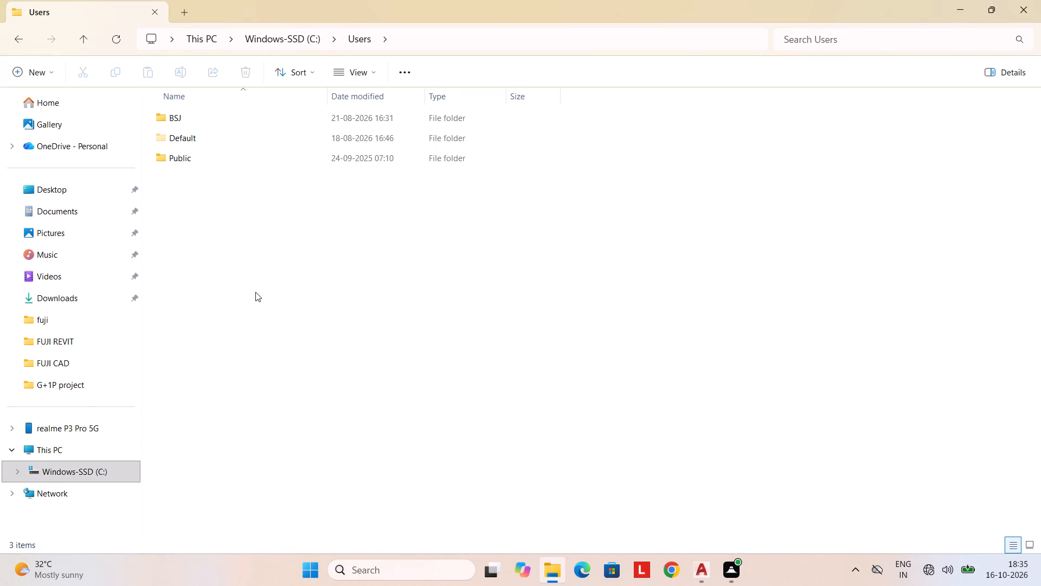
pyautogui.doubleClick(288, 116)
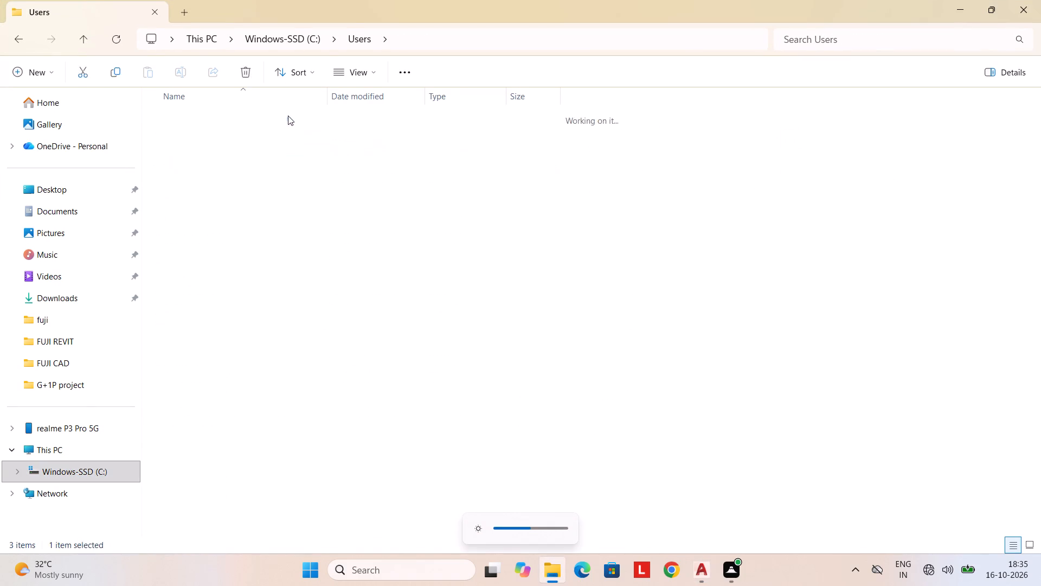
pyautogui.doubleClick(261, 135)
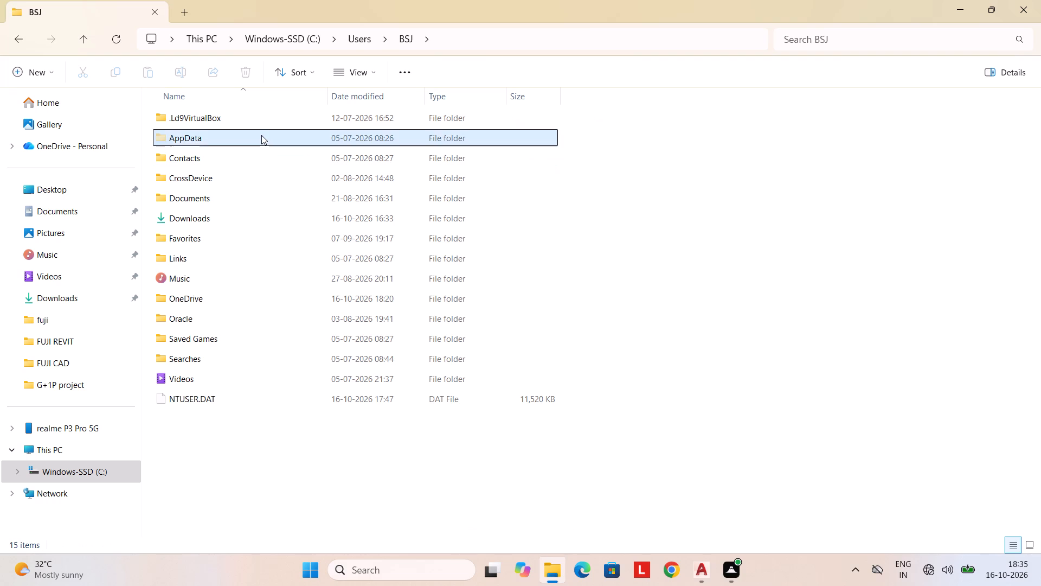
pyautogui.doubleClick(241, 122)
pyautogui.doubleClick(234, 117)
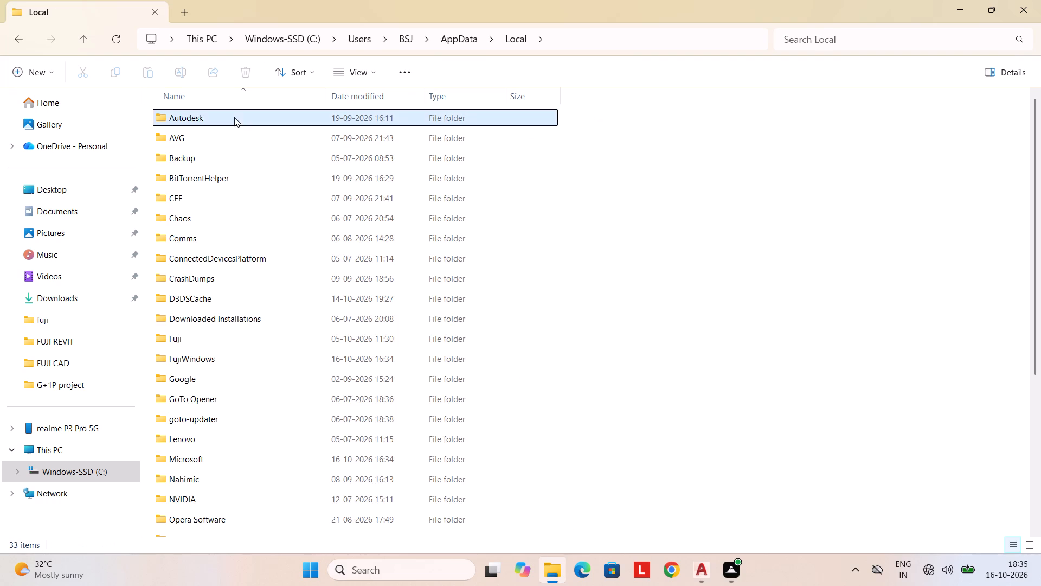
pyautogui.doubleClick(230, 172)
pyautogui.tripleClick(210, 119)
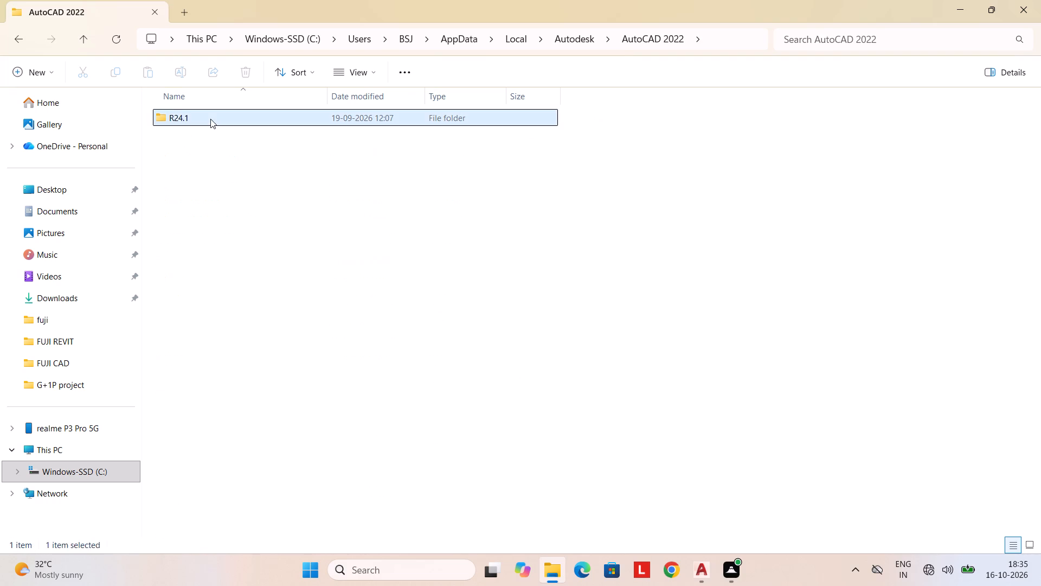
pyautogui.click(210, 119)
# Open the LUXURY 1BHK G log file, check the latest recorded commands, close it and return to AutoCAD.
pyautogui.doubleClick(269, 375)
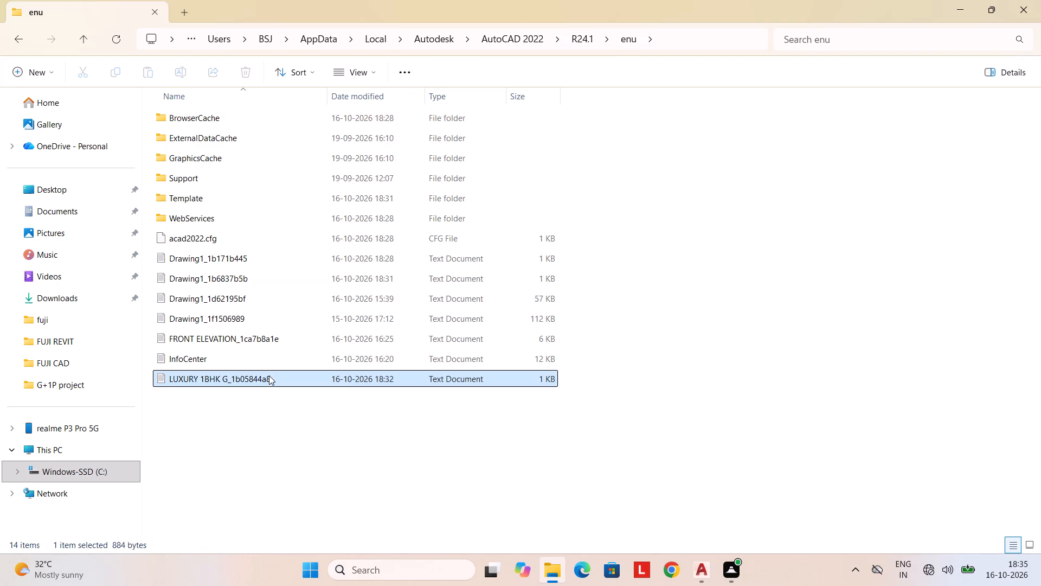
pyautogui.scroll(-15, 278, 317)
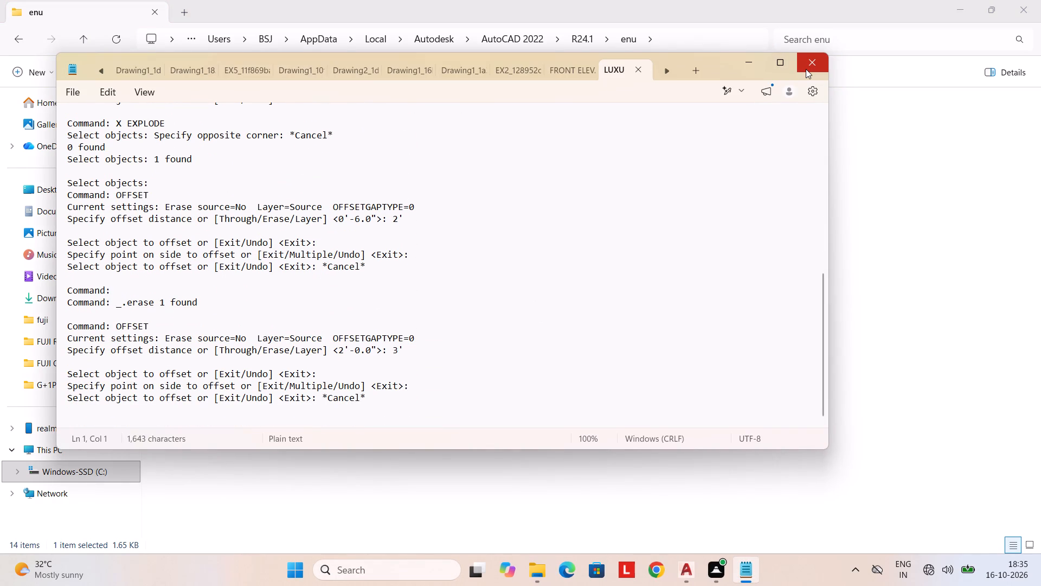
pyautogui.click(743, 71)
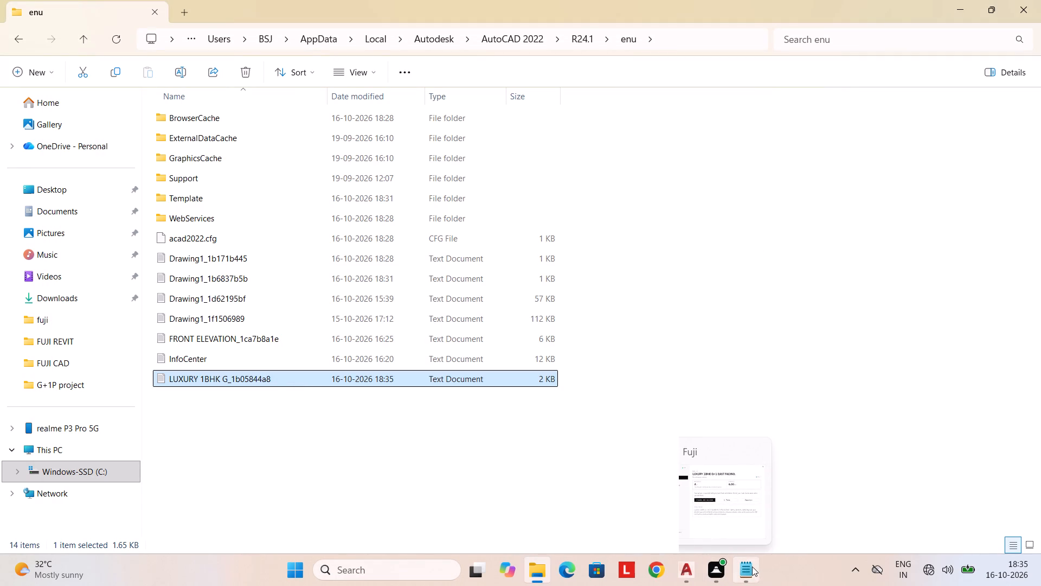
pyautogui.click(808, 460)
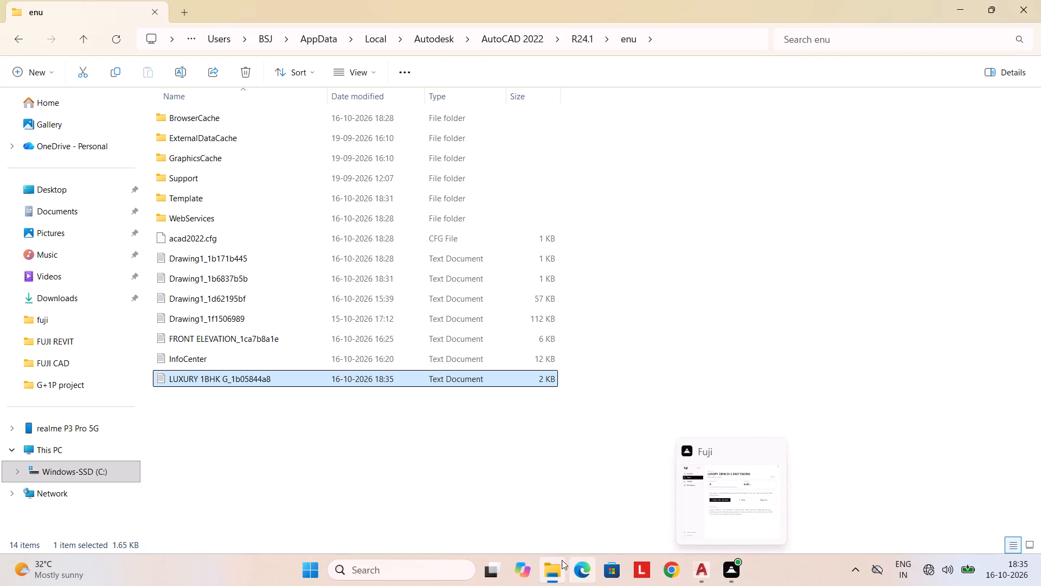
pyautogui.click(602, 448)
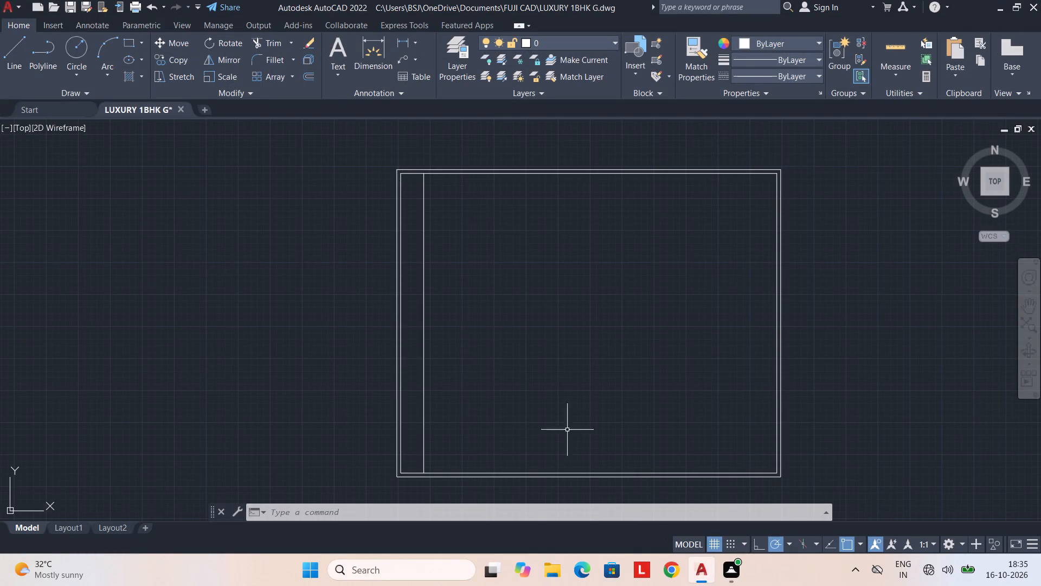
# Offset the bottom and right inner wall lines 3' toward the inside of the plan.
pyautogui.middleClick(473, 323)
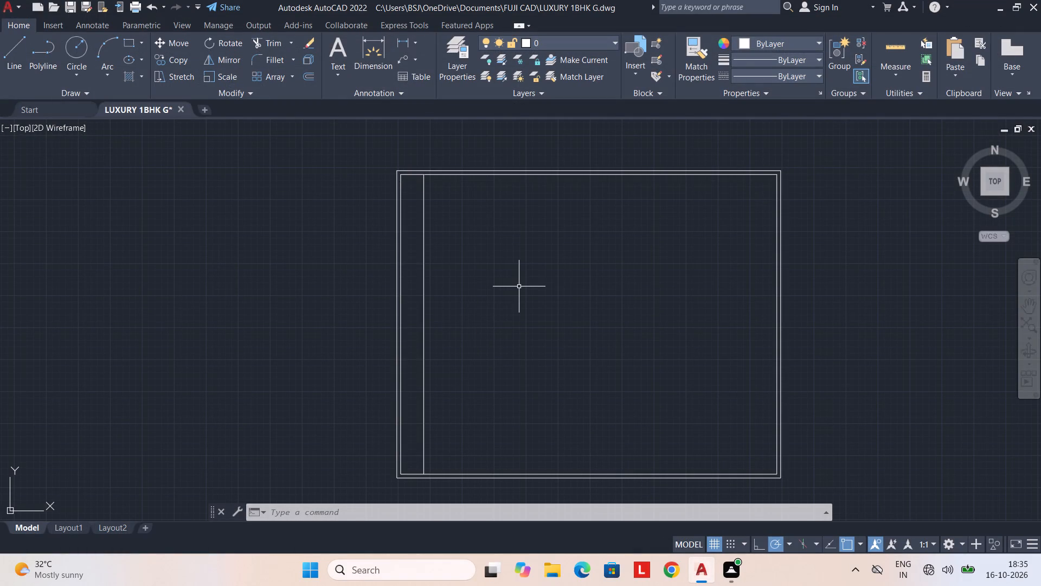
pyautogui.scroll(-1, 530, 284)
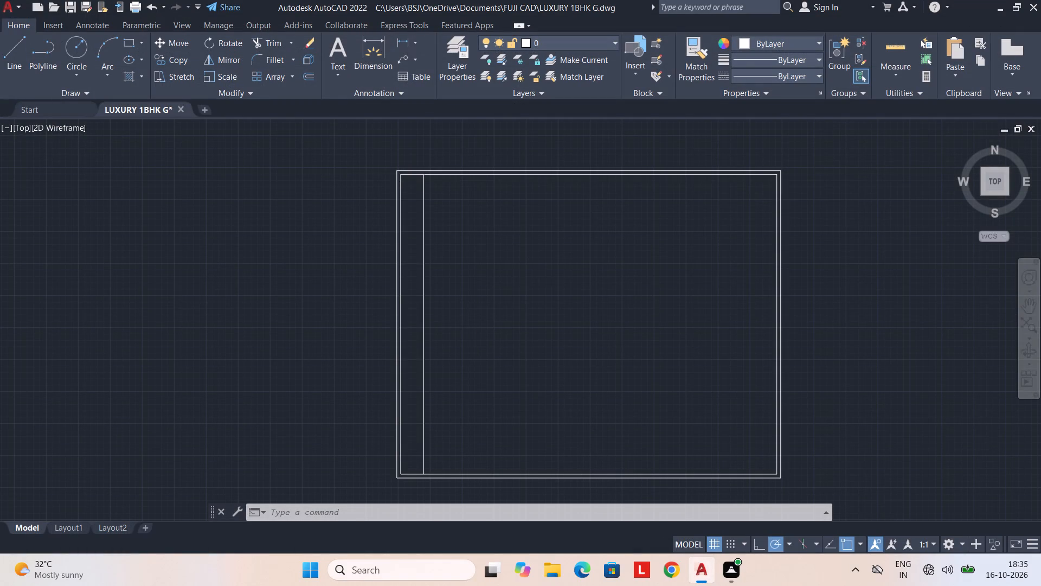
pyautogui.middleClick(526, 285)
pyautogui.write("OF 3'")
pyautogui.press('Return')
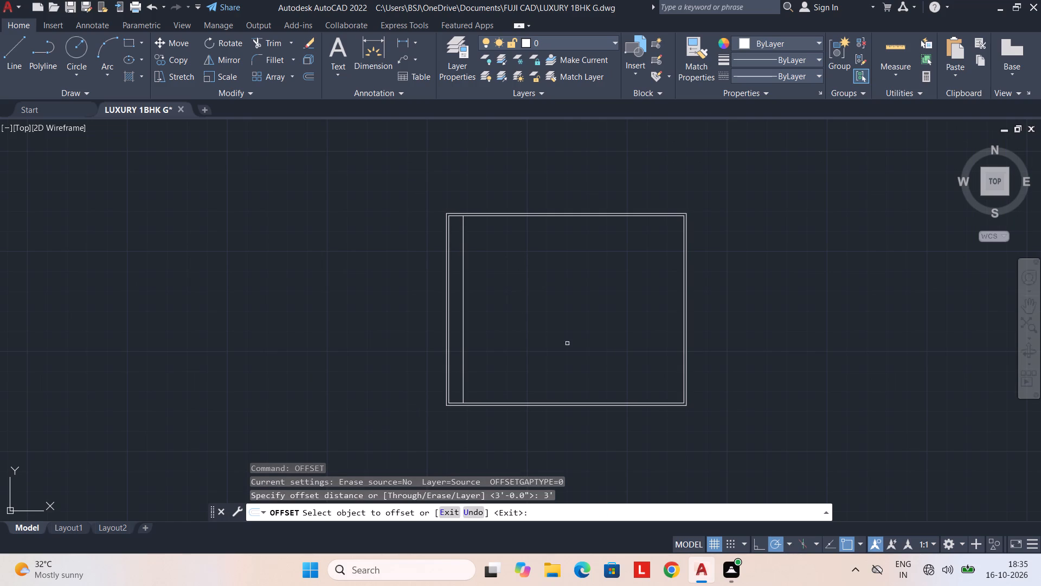
pyautogui.scroll(1, 622, 418)
pyautogui.click(610, 393)
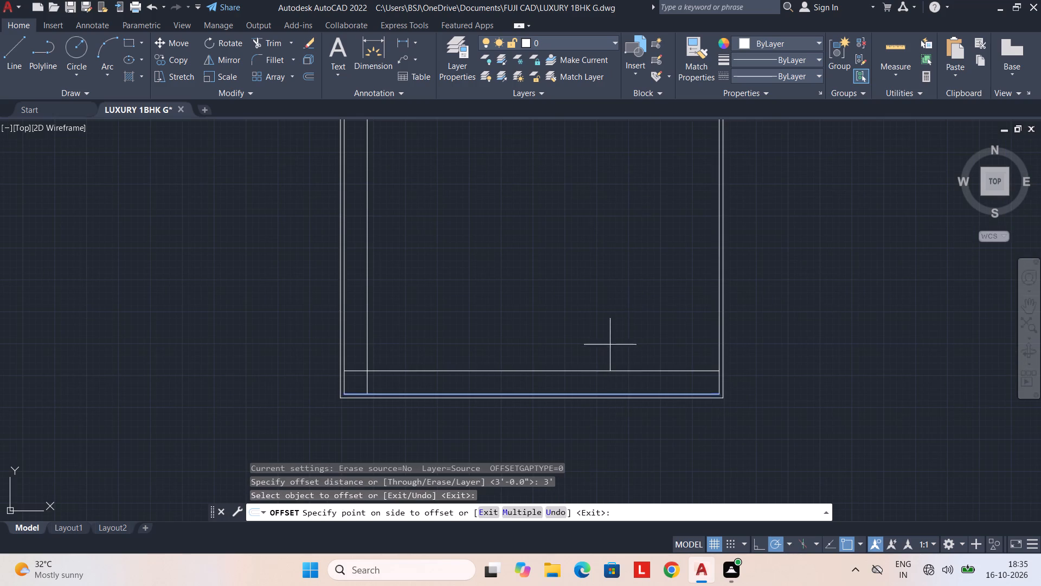
pyautogui.click(610, 339)
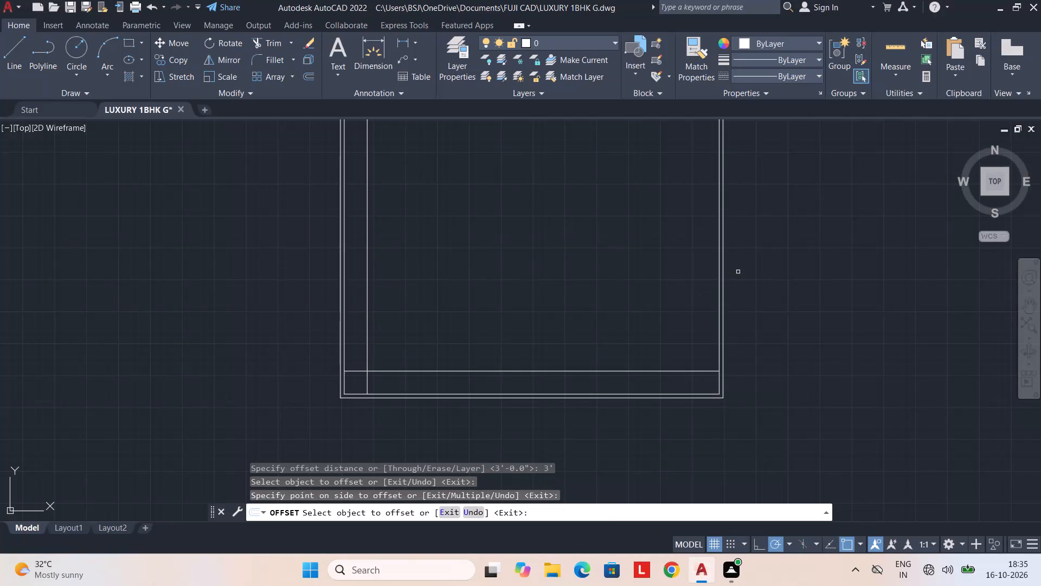
pyautogui.click(719, 283)
pyautogui.moveTo(622, 299); pyautogui.dragTo(588, 305)
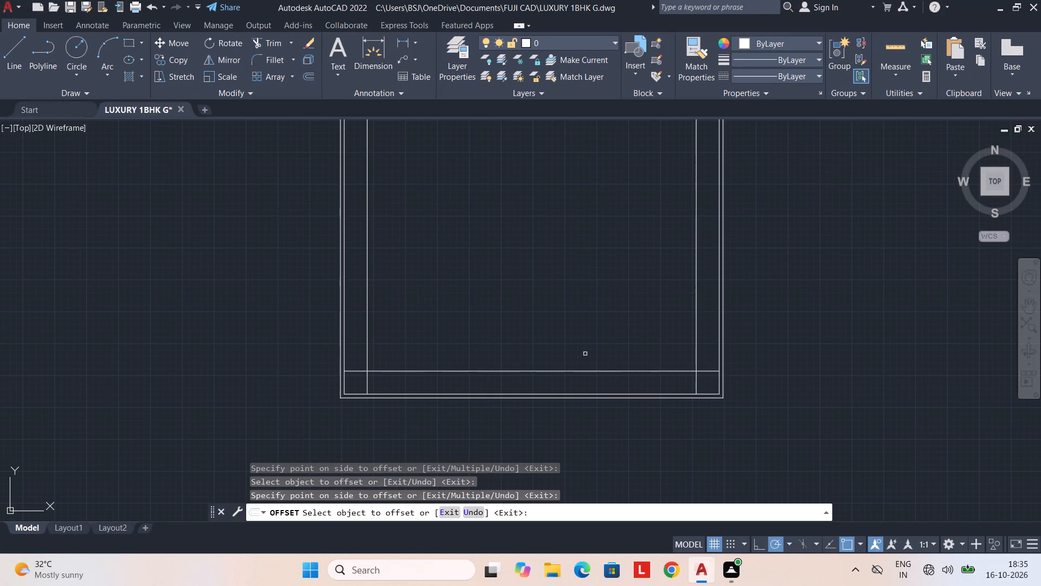
pyautogui.press('Escape')
# Draw a line 5' down from the top end of the right-hand offset line, followed by a short horizontal segment to the left.
pyautogui.scroll(-2, 583, 325)
pyautogui.moveTo(584, 325); pyautogui.dragTo(583, 391, button='middle')
pyautogui.scroll(2, 591, 319)
pyautogui.moveTo(613, 332); pyautogui.dragTo(613, 327, button='middle')
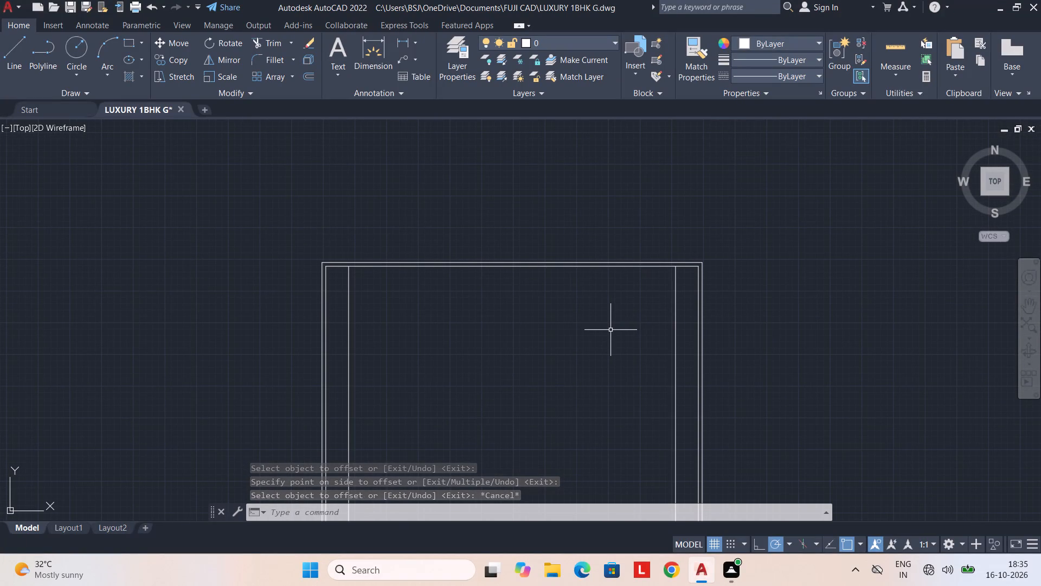
pyautogui.press('l')
pyautogui.press('Return')
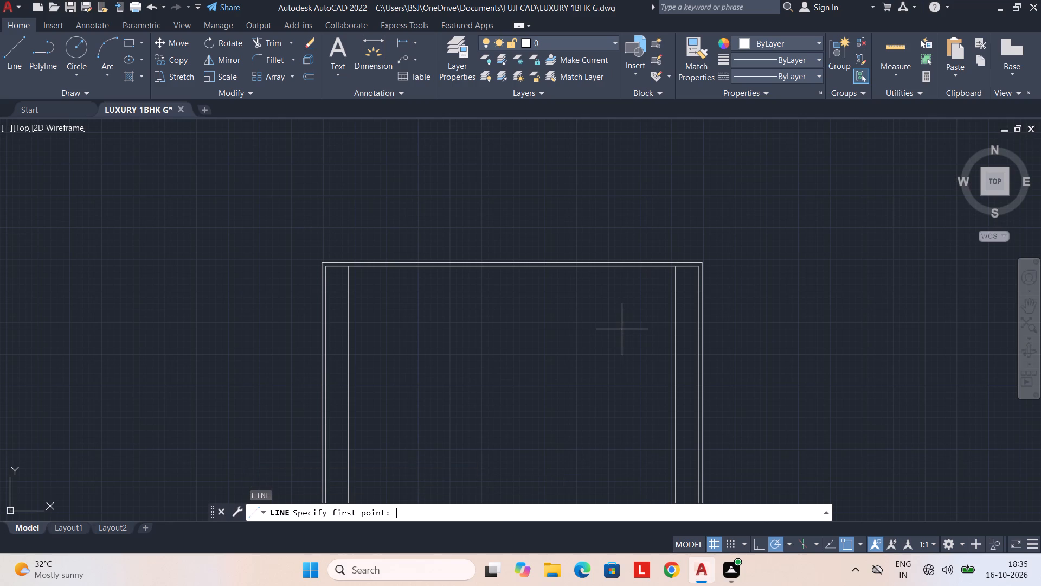
pyautogui.scroll(1, 611, 298)
pyautogui.click(712, 248)
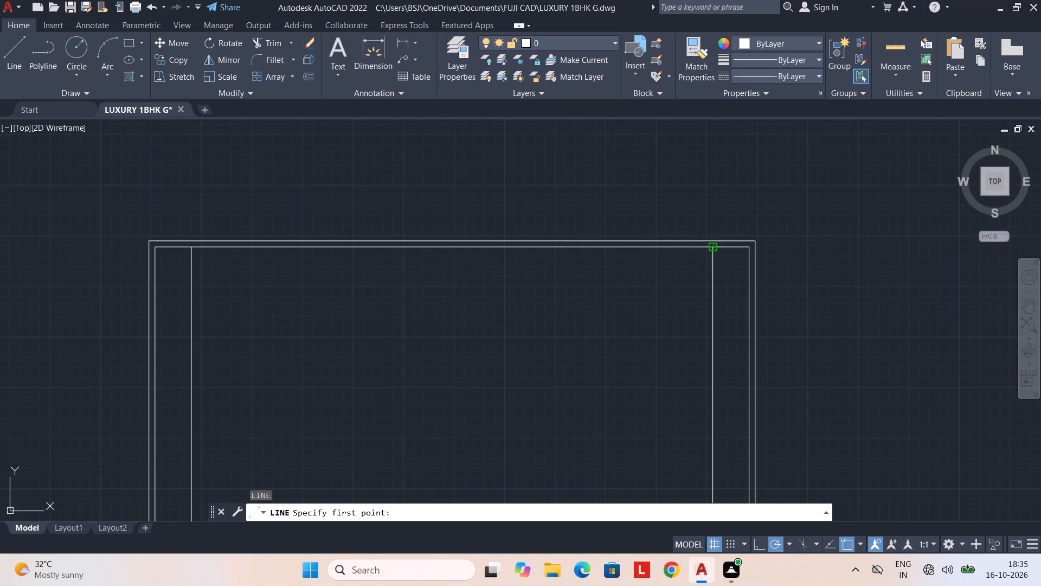
pyautogui.write("5'")
pyautogui.press('Return')
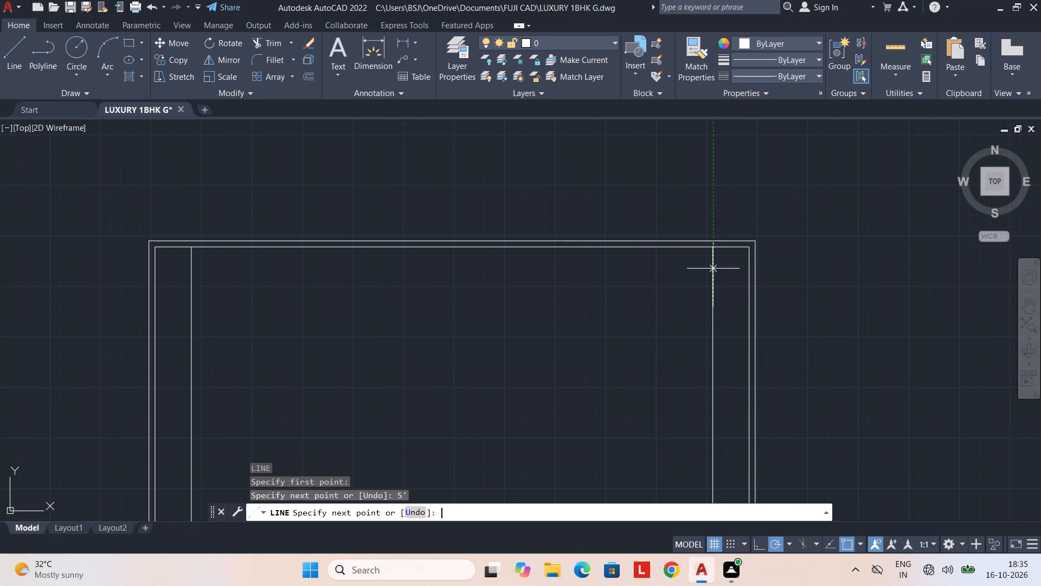
pyautogui.click(682, 308)
pyautogui.press('Escape')
# Draw a horizontal line from the short segment's end on the right-hand offset line across to the inner right wall line.
pyautogui.scroll(-2, 691, 334)
pyautogui.moveTo(691, 333); pyautogui.dragTo(696, 283, button='middle')
pyautogui.scroll(2, 697, 285)
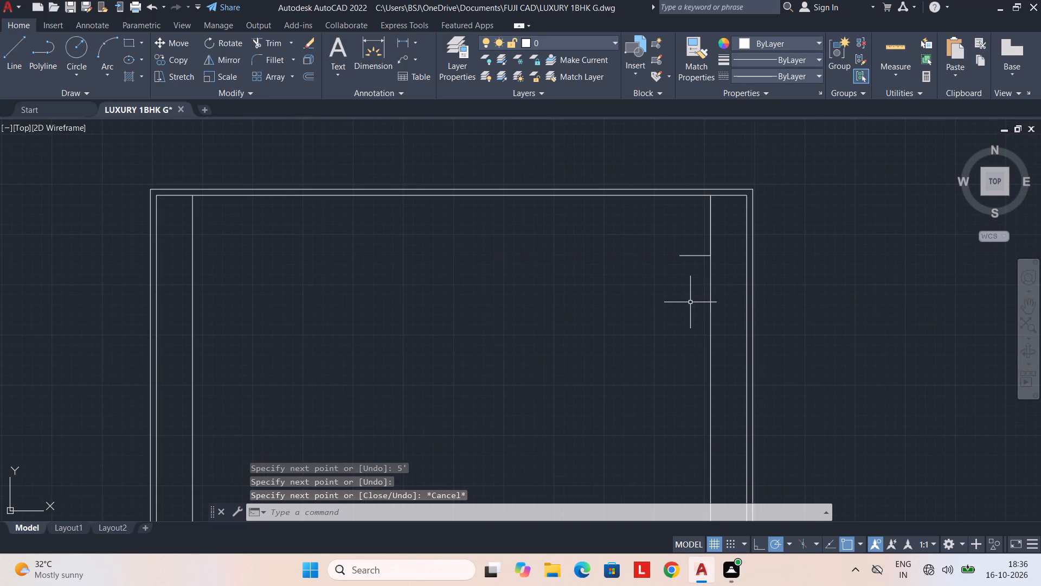
pyautogui.press('Escape')
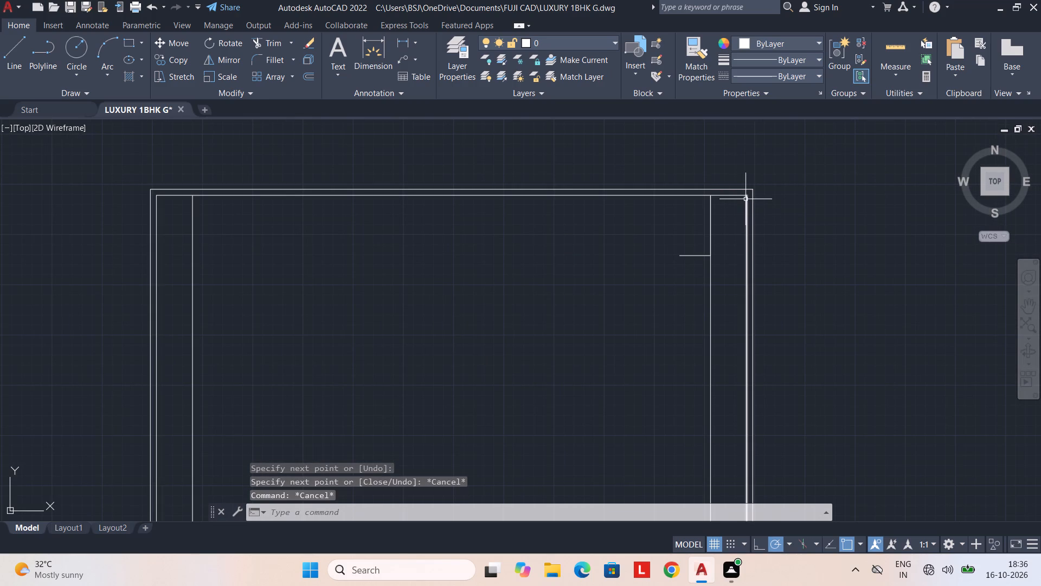
pyautogui.press('l')
pyautogui.press('space')
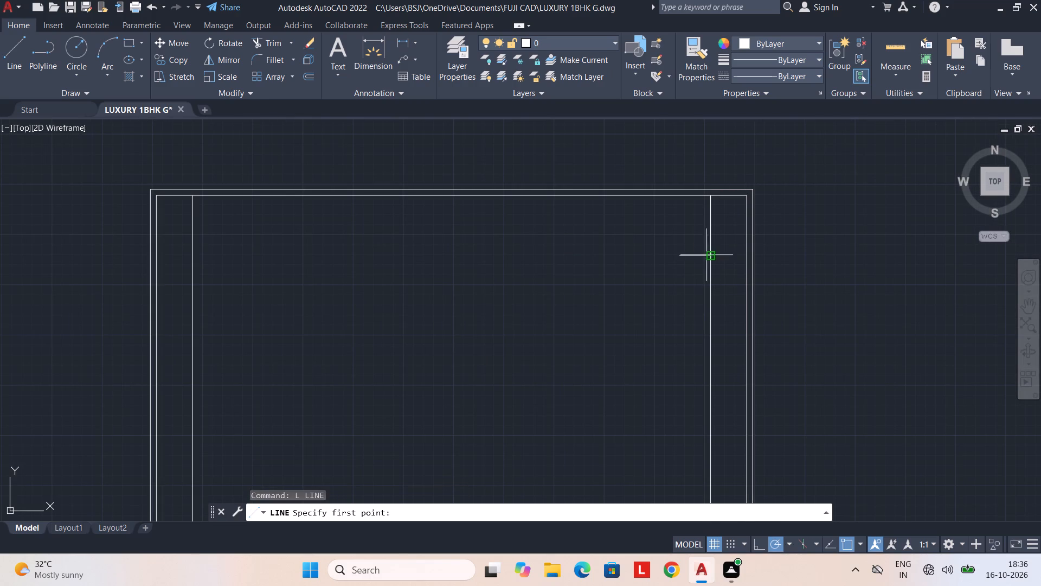
pyautogui.click(706, 255)
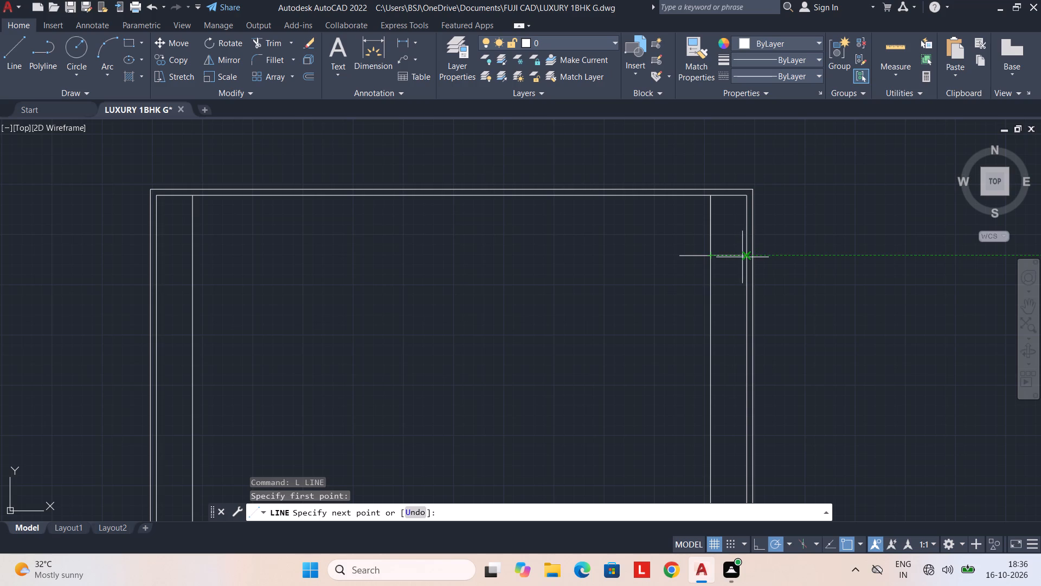
pyautogui.scroll(3, 742, 257)
pyautogui.click(751, 250)
pyautogui.press('Escape')
pyautogui.scroll(-4, 671, 313)
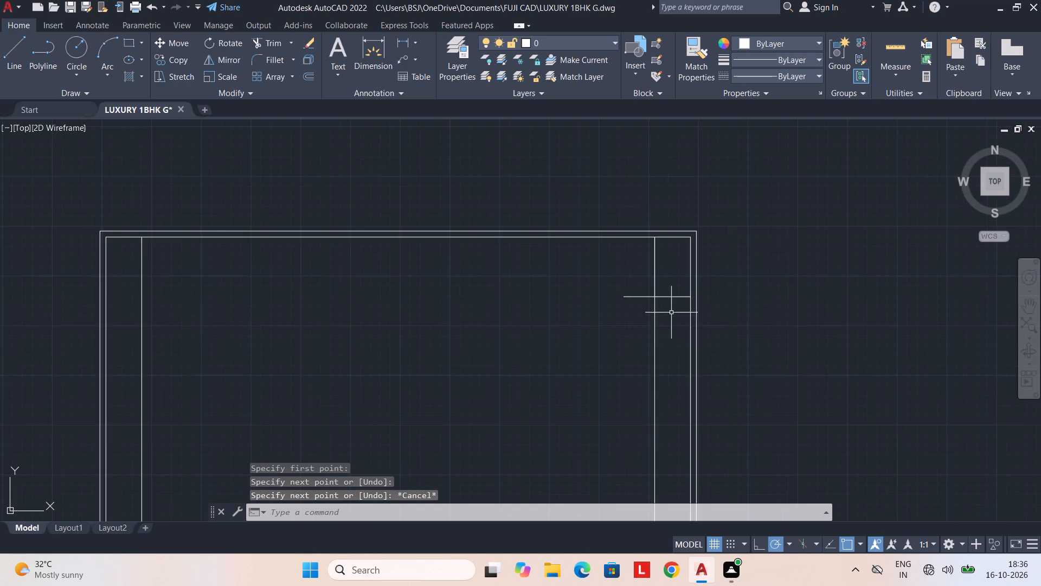
# Trim the right-hand offset line above the horizontal line and the horizontal stub extending left of it.
pyautogui.write('TR')
pyautogui.press('space')
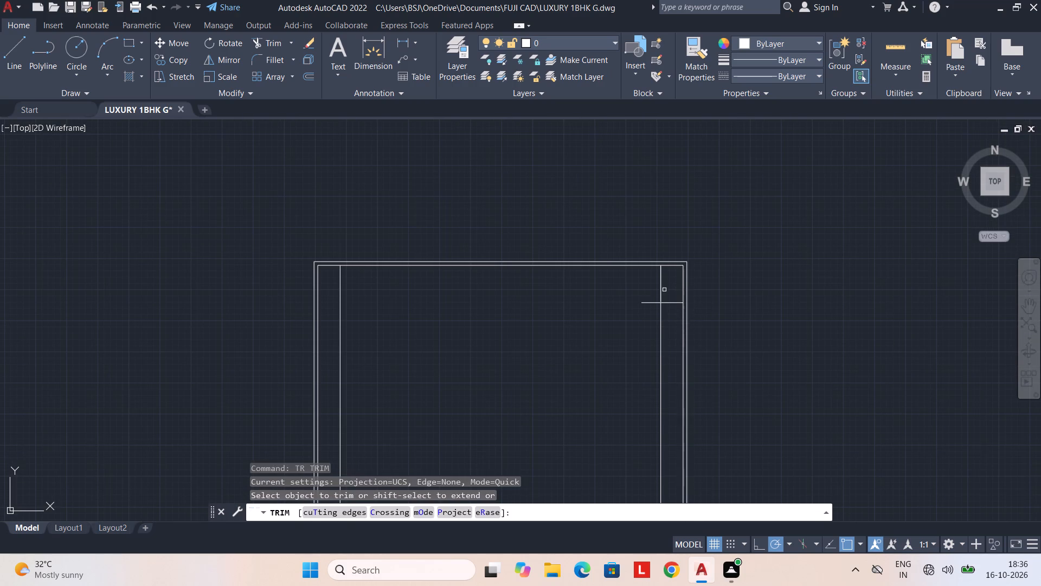
pyautogui.click(663, 291)
pyautogui.click(662, 292)
pyautogui.click(654, 303)
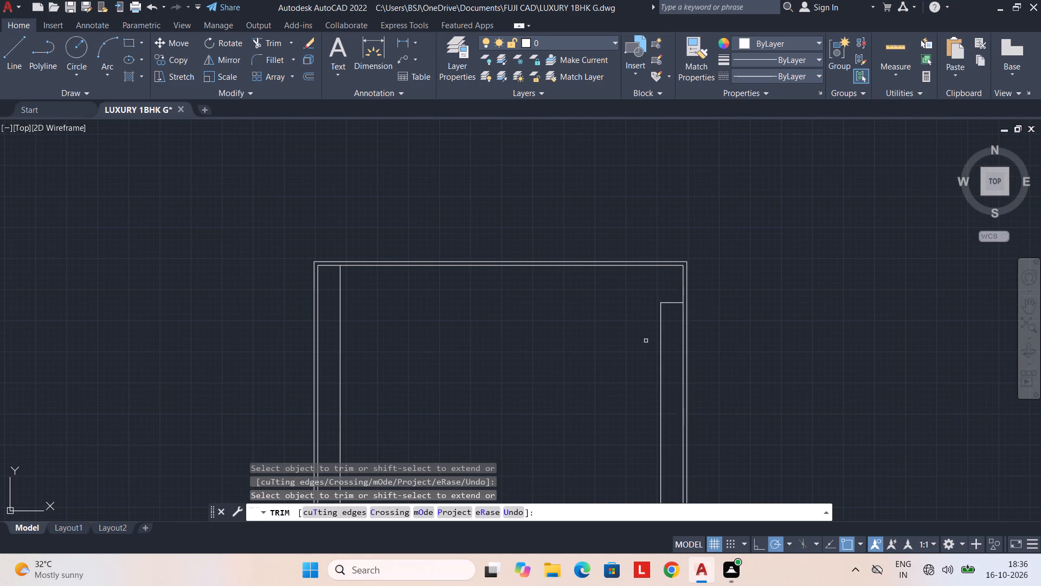
# Trim the overlapping ends of the offset lines at the plan's bottom-left and bottom-right inner corners.
pyautogui.scroll(-2, 642, 340)
pyautogui.moveTo(634, 336); pyautogui.dragTo(667, 317, button='middle')
pyautogui.scroll(2, 583, 346)
pyautogui.moveTo(574, 347); pyautogui.dragTo(609, 273, button='middle')
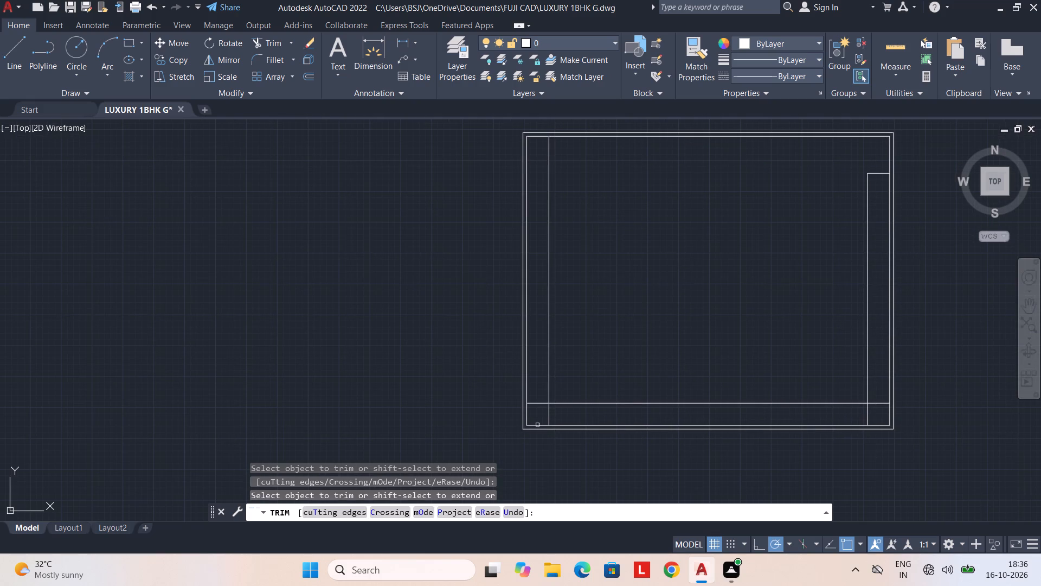
pyautogui.moveTo(539, 393); pyautogui.dragTo(566, 413)
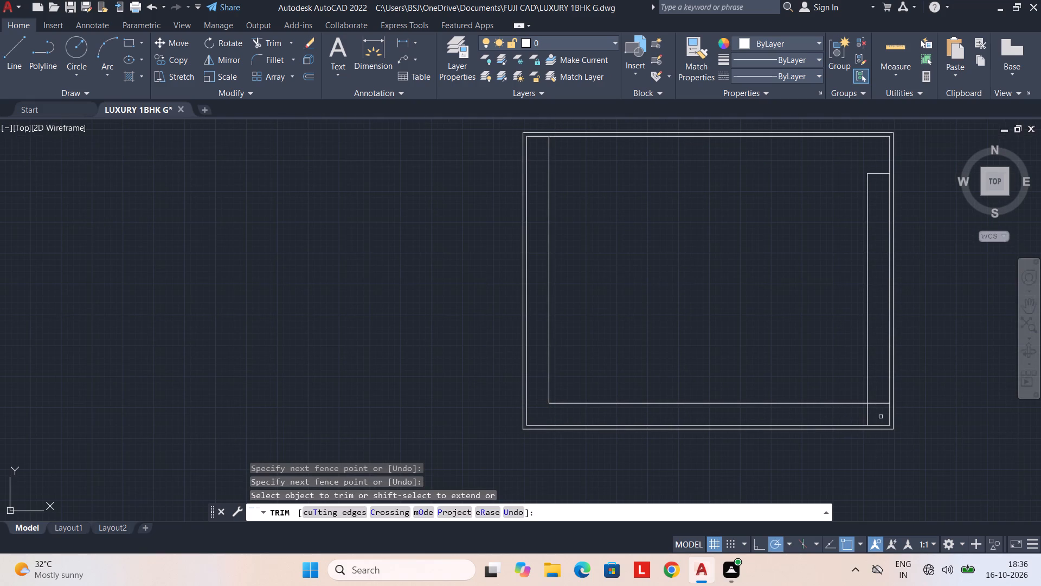
pyautogui.moveTo(867, 413); pyautogui.dragTo(878, 395)
pyautogui.click(878, 403)
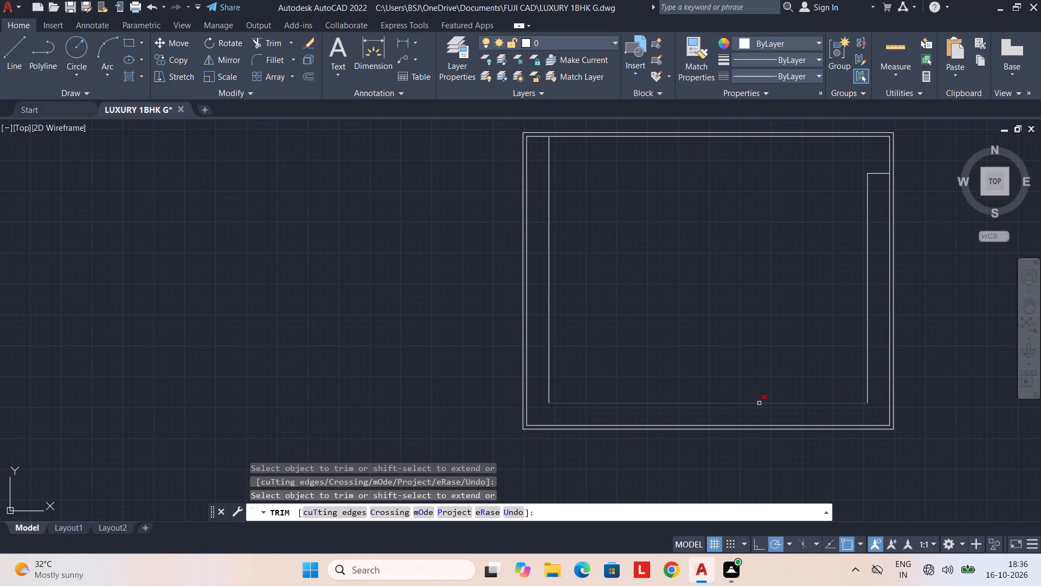
pyautogui.press('Escape')
# Join the left, bottom and right offset lines into a single polyline.
pyautogui.moveTo(628, 363); pyautogui.dragTo(618, 377, button='middle')
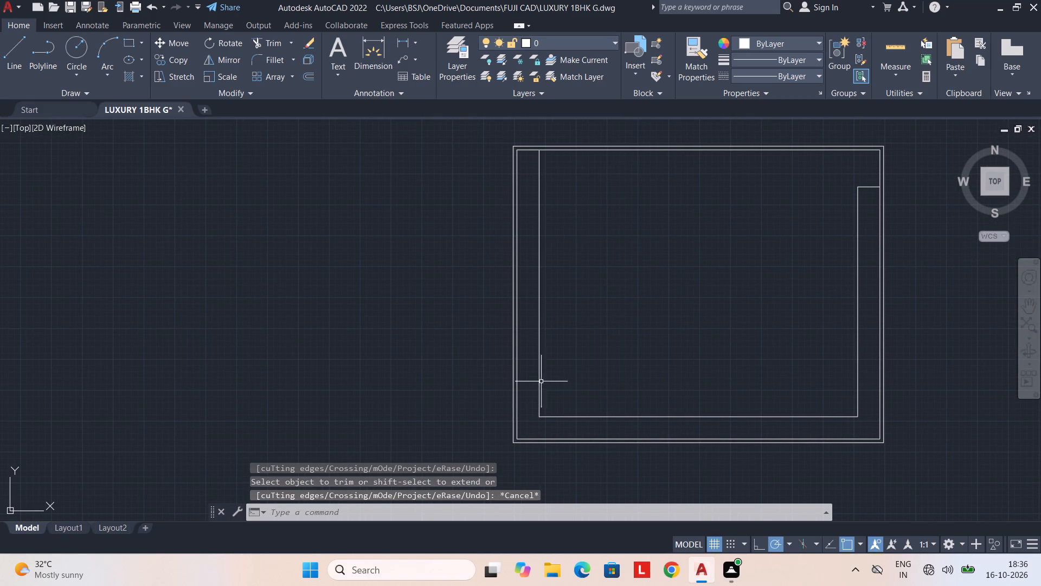
pyautogui.click(540, 381)
pyautogui.click(580, 415)
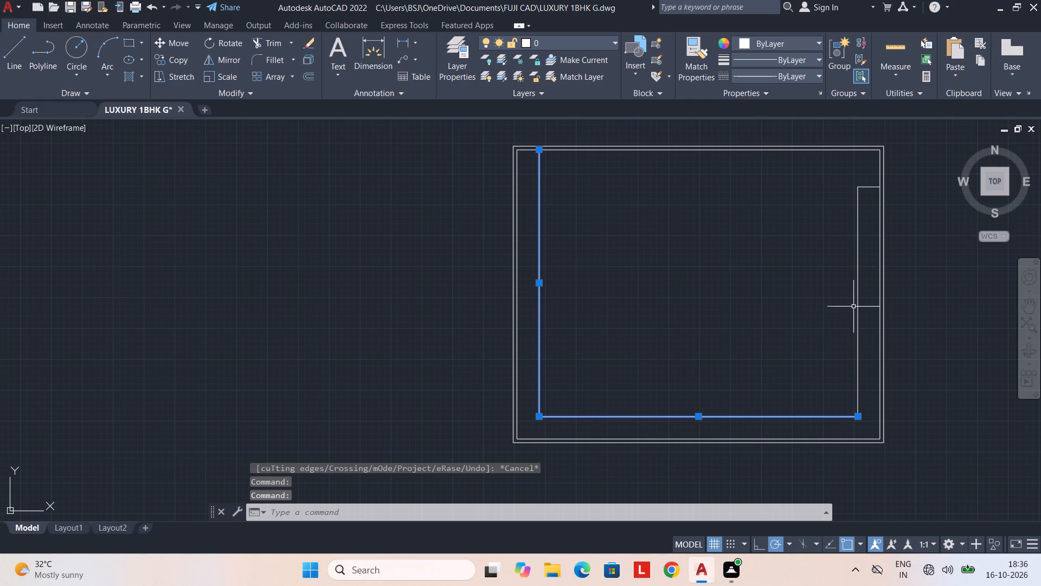
pyautogui.click(856, 300)
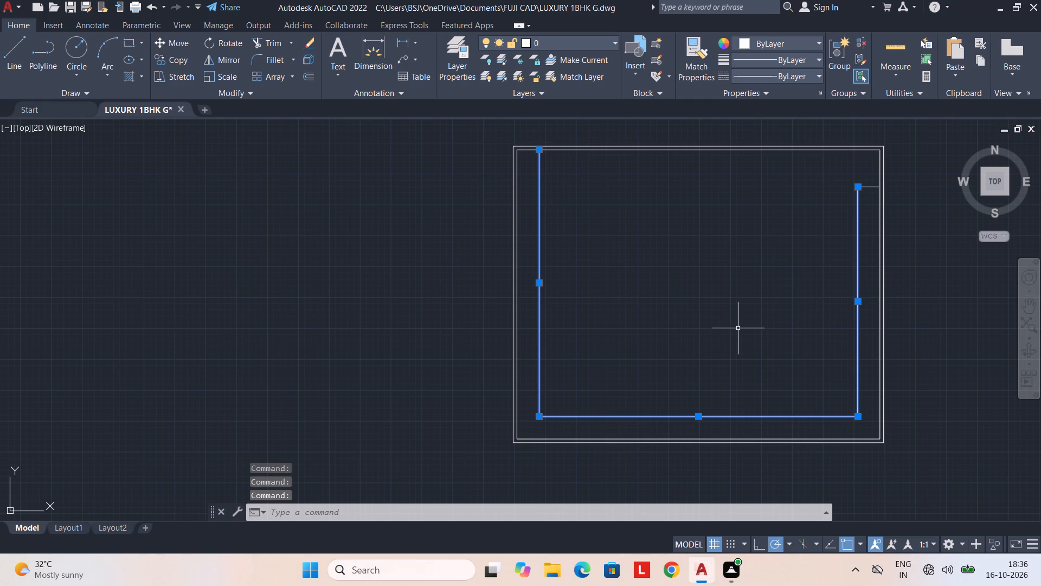
pyautogui.write('J')
pyautogui.press('space')
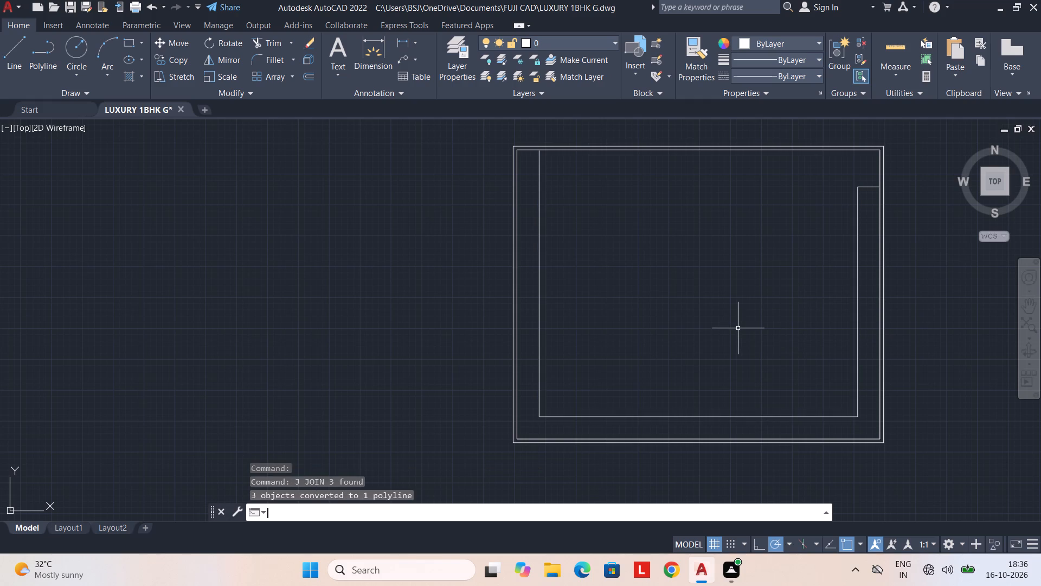
# Offset the joined polyline 9" toward the inside of the plan.
pyautogui.write('OF 9"')
pyautogui.press('Return')
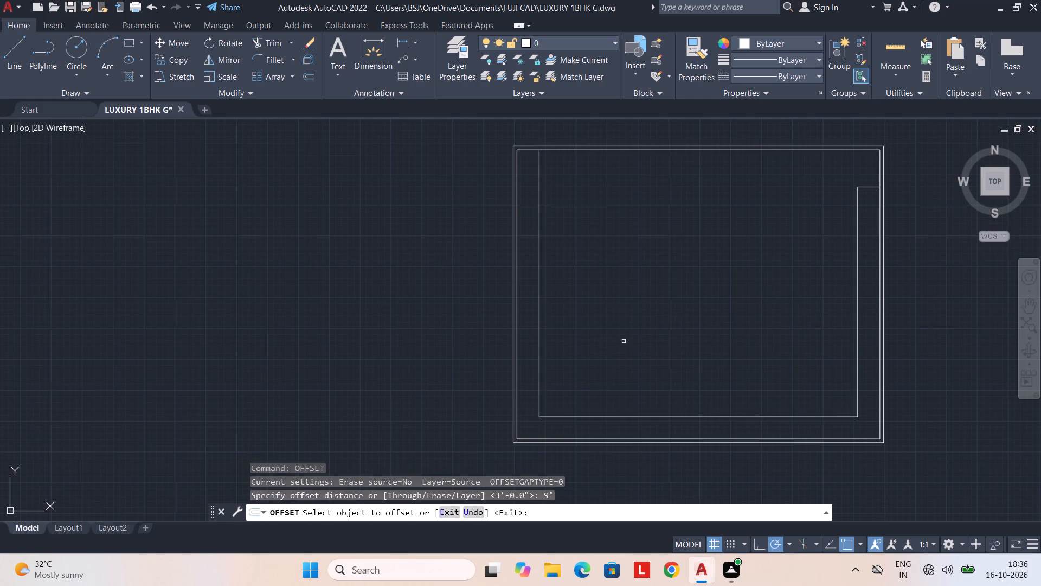
pyautogui.click(539, 367)
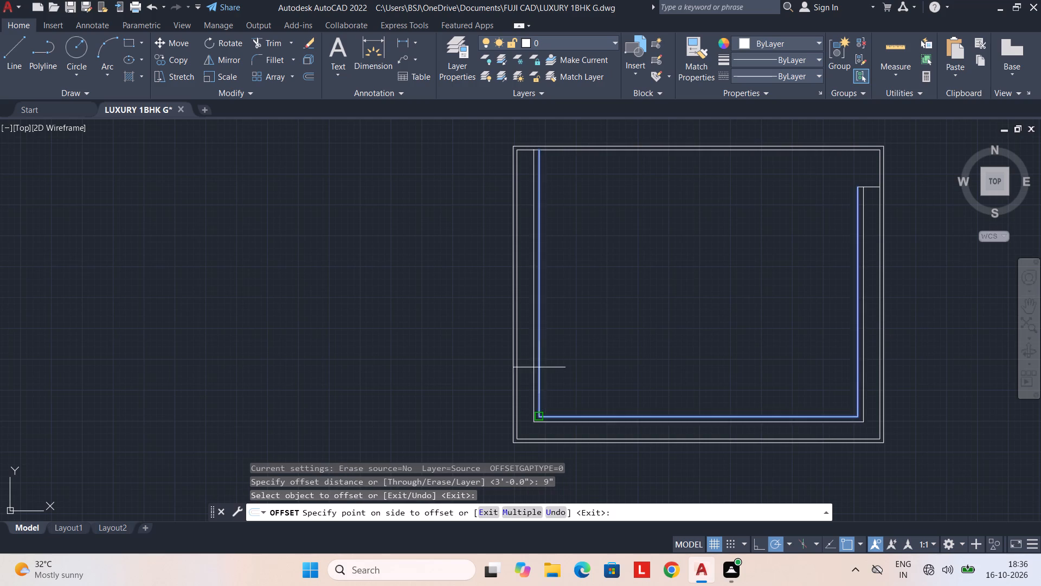
pyautogui.moveTo(613, 374); pyautogui.dragTo(649, 378)
pyautogui.moveTo(634, 339); pyautogui.dragTo(580, 356, button='middle')
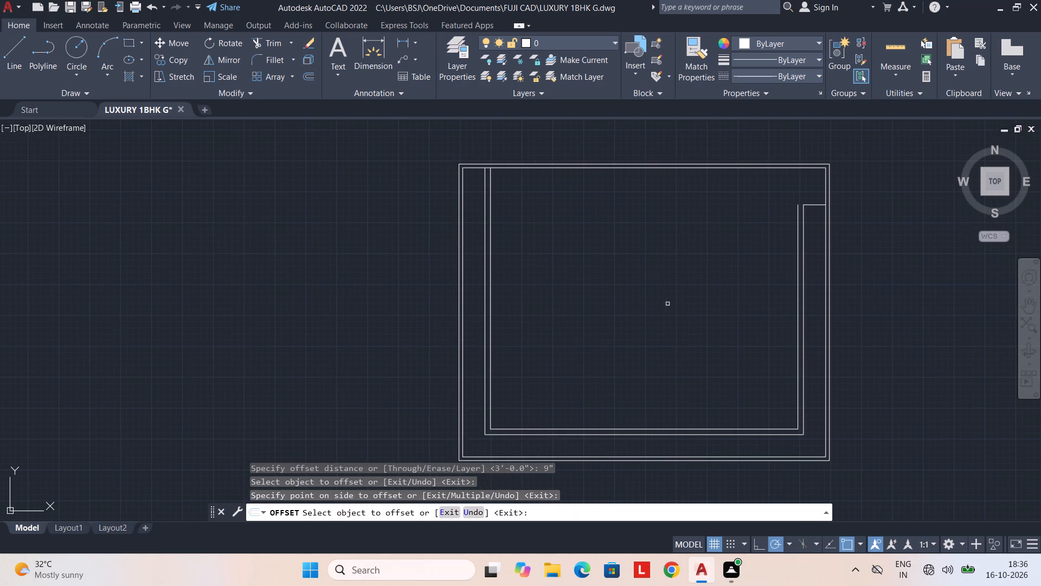
pyautogui.moveTo(676, 295); pyautogui.dragTo(652, 314, button='middle')
pyautogui.press('Escape')
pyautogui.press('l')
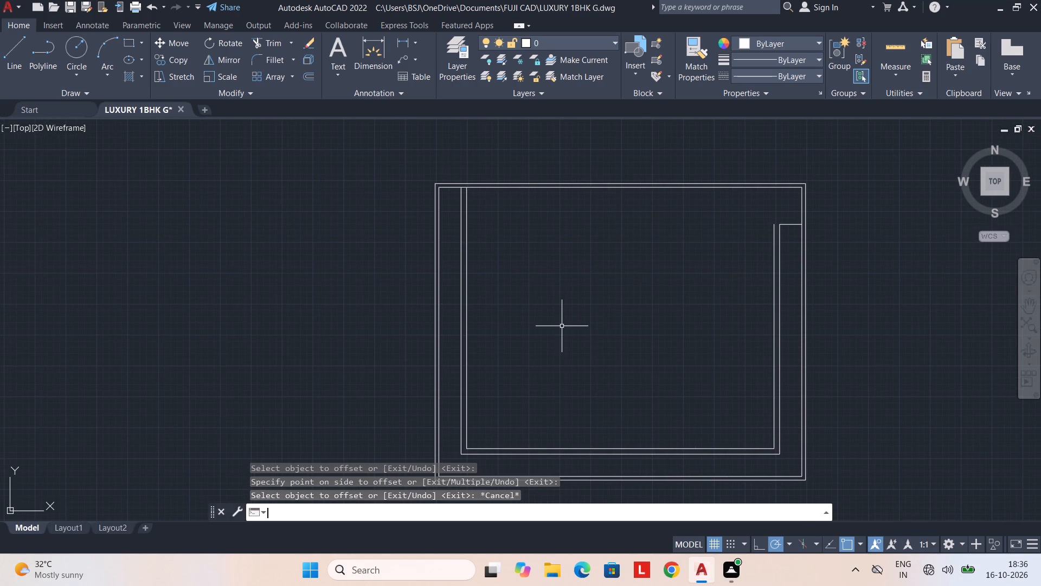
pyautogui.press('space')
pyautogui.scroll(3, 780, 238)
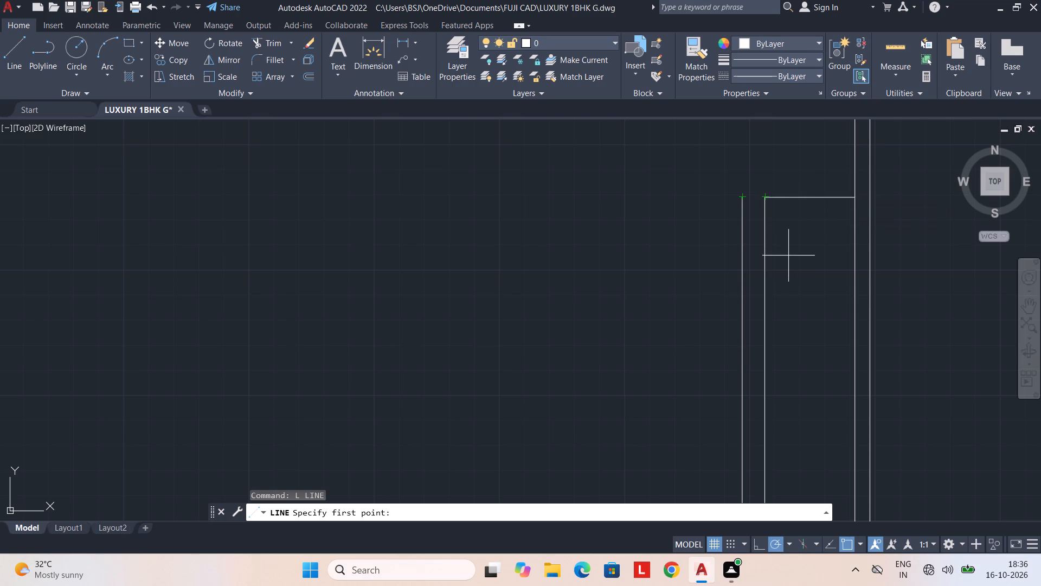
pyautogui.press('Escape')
# Offset the short horizontal line near the upper right of the plan 9" upward.
pyautogui.write('OF 9"')
pyautogui.press('Return')
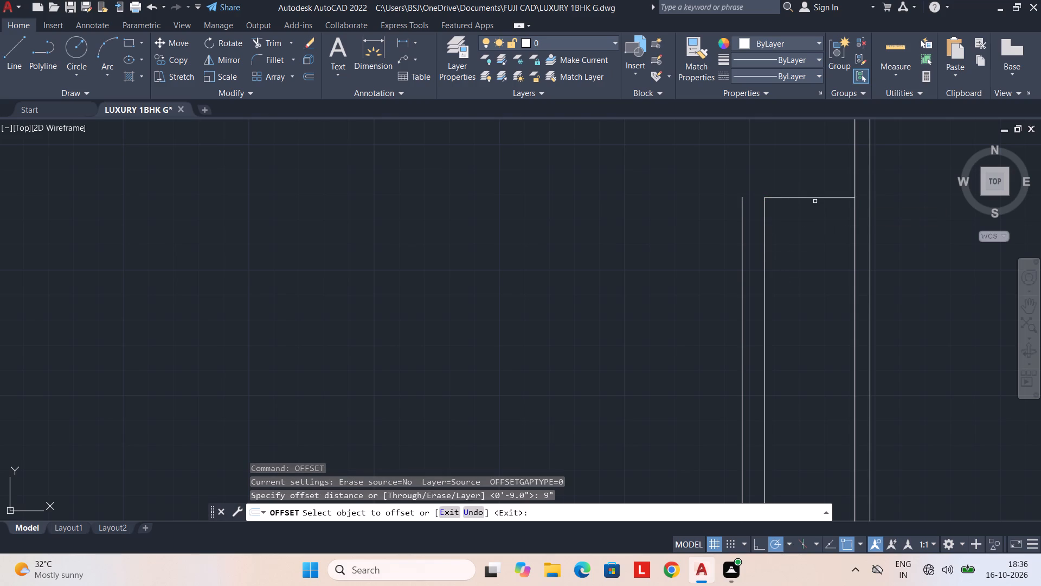
pyautogui.click(817, 196)
pyautogui.click(803, 146)
pyautogui.press('Escape')
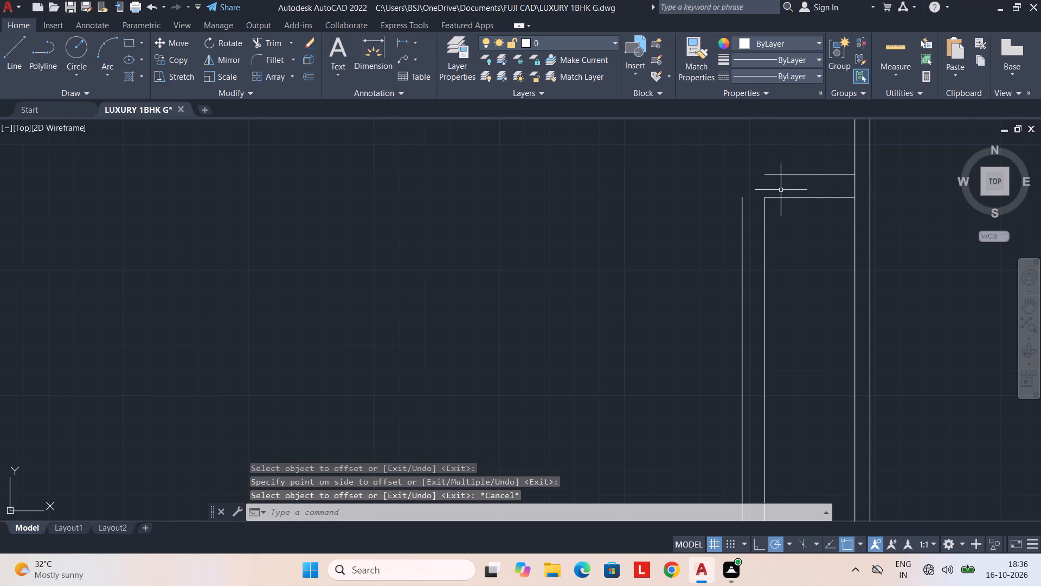
# Close the upper-right wall corner with a short horizontal line and a short vertical line joining the offset ends.
pyautogui.press('l')
pyautogui.press('space')
pyautogui.click(769, 173)
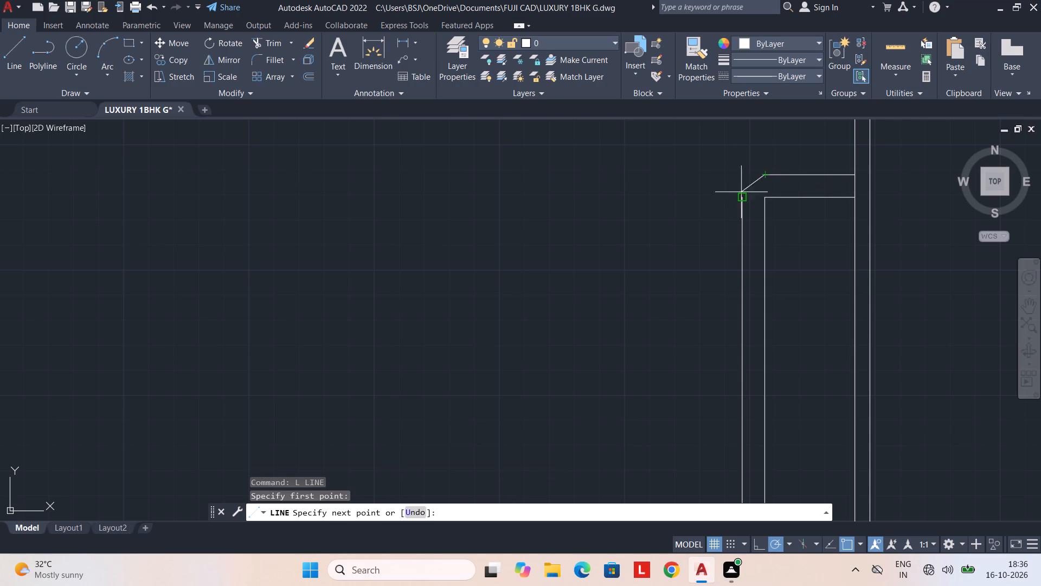
pyautogui.click(741, 173)
pyautogui.press('Escape')
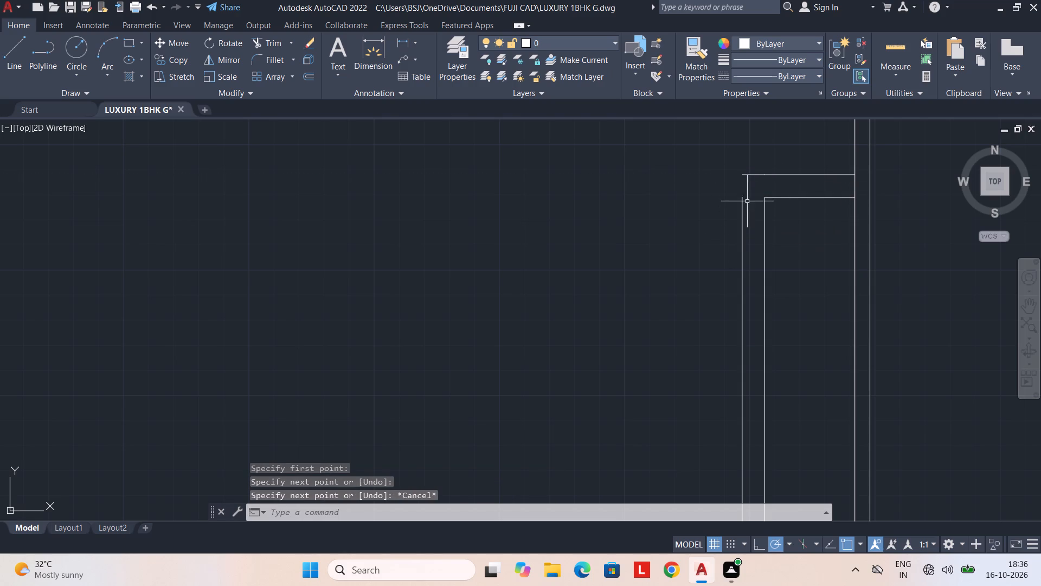
pyautogui.press('space')
pyautogui.click(743, 198)
pyautogui.click(745, 174)
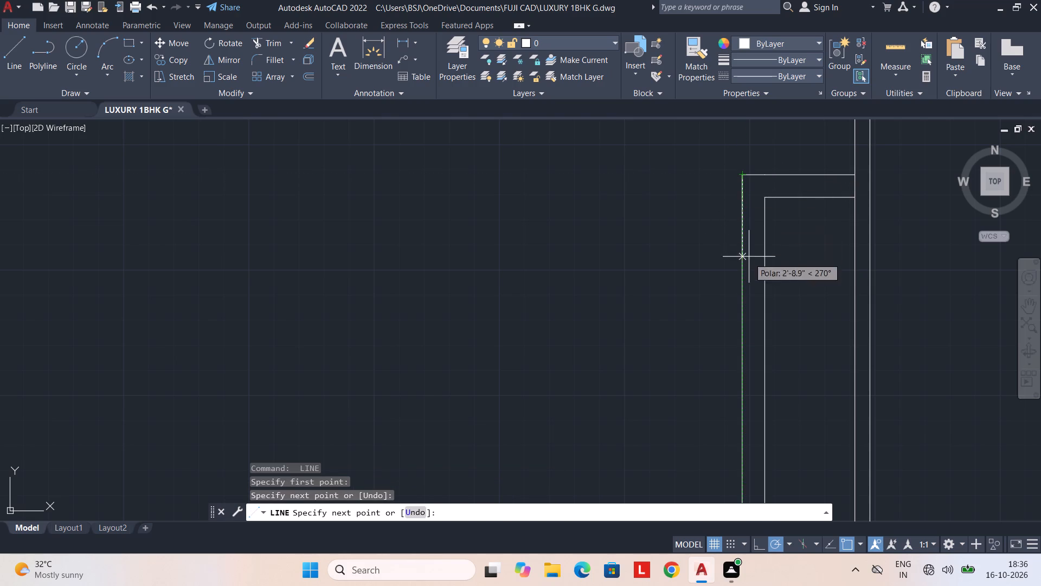
pyautogui.press('Escape')
# Trim the inner top wall line from the left room wall's inner face across to the right boundary wall.
pyautogui.scroll(-5, 659, 235)
pyautogui.moveTo(658, 235); pyautogui.dragTo(677, 228, button='middle')
pyautogui.scroll(2, 591, 234)
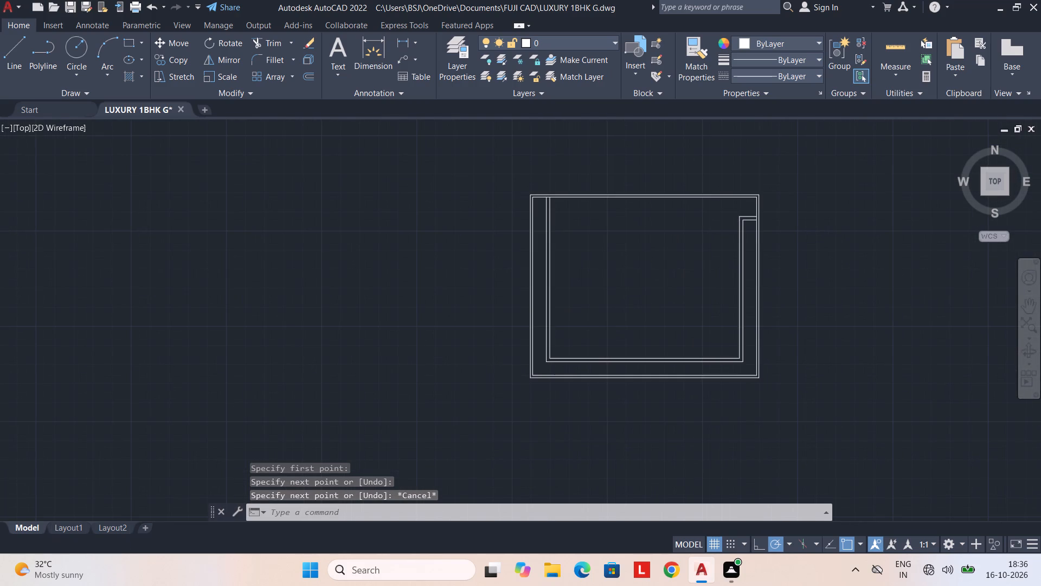
pyautogui.moveTo(541, 199); pyautogui.dragTo(571, 226, button='middle')
pyautogui.scroll(3, 568, 205)
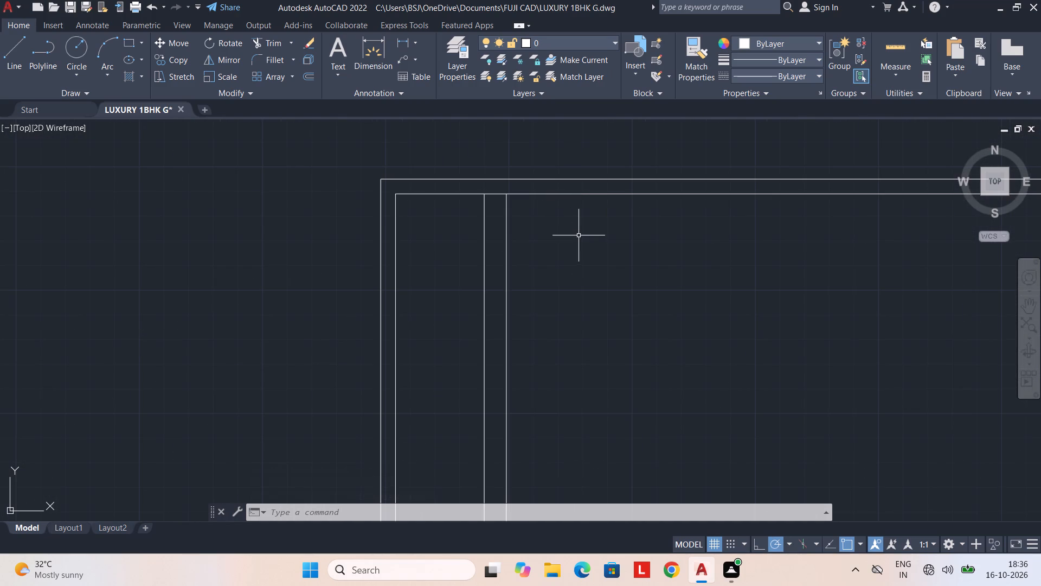
pyautogui.write('TR')
pyautogui.press('space')
pyautogui.click(581, 195)
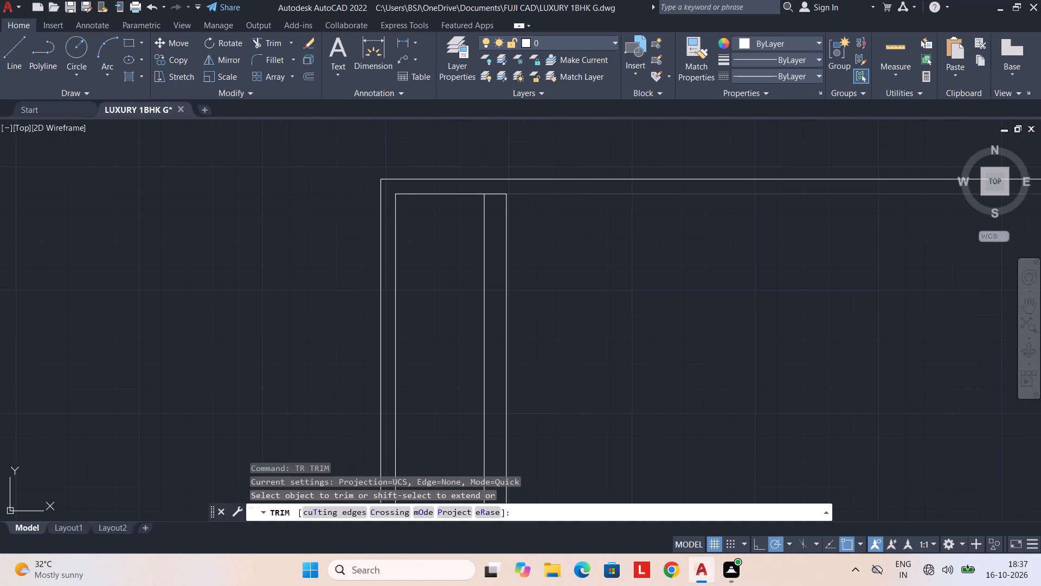
pyautogui.scroll(-2, 580, 251)
pyautogui.press('Escape')
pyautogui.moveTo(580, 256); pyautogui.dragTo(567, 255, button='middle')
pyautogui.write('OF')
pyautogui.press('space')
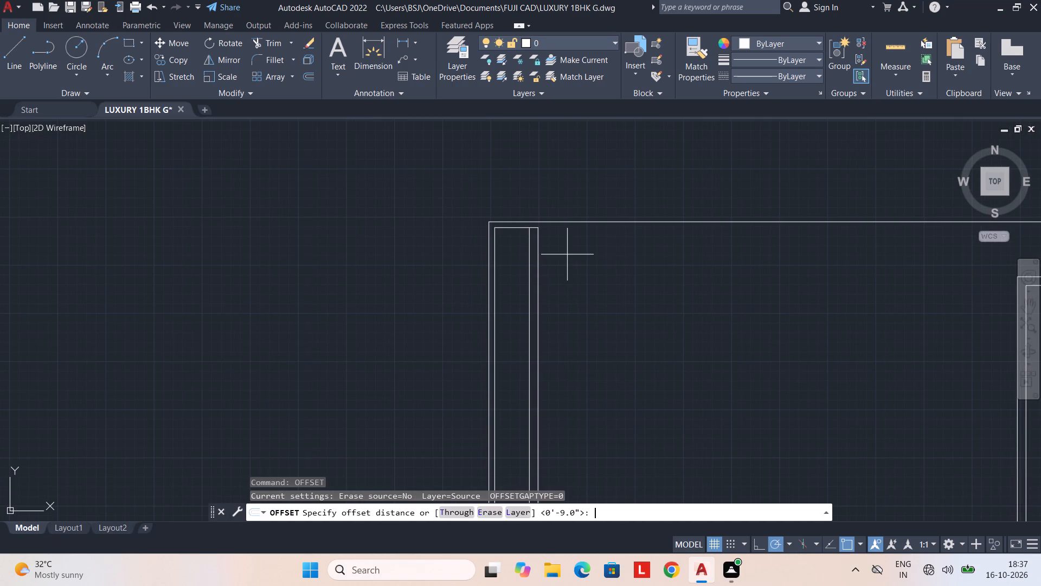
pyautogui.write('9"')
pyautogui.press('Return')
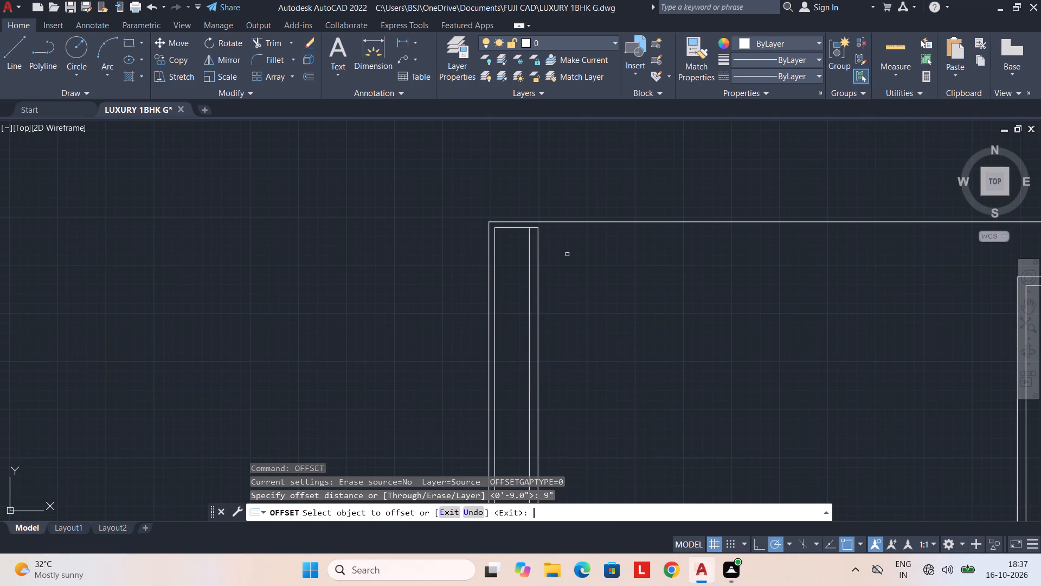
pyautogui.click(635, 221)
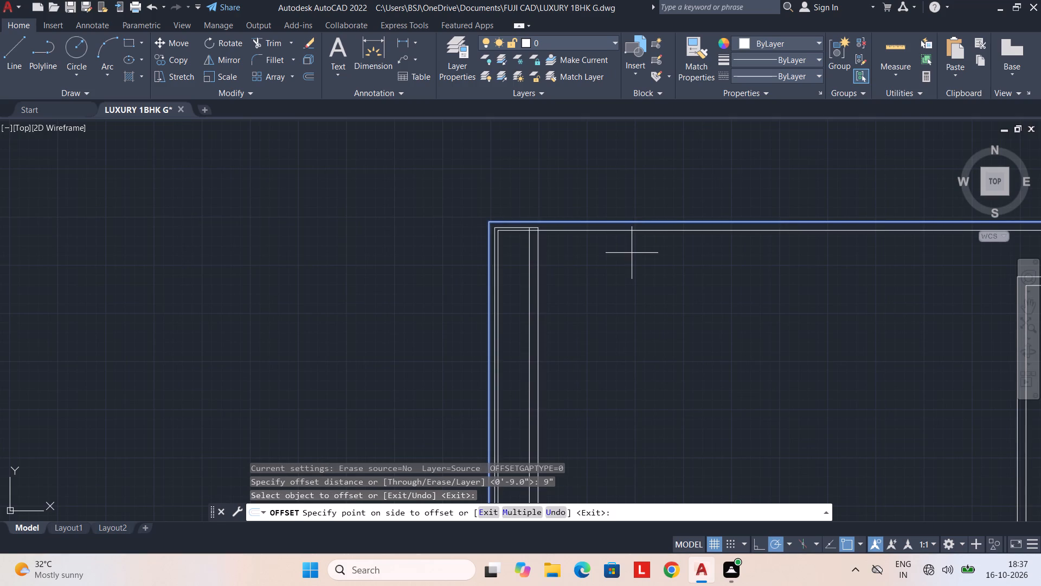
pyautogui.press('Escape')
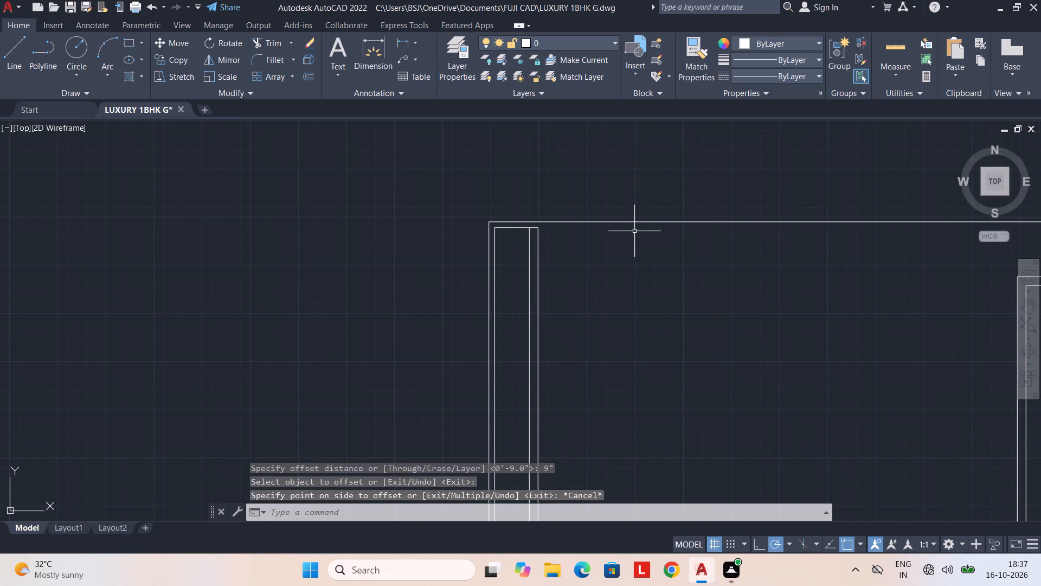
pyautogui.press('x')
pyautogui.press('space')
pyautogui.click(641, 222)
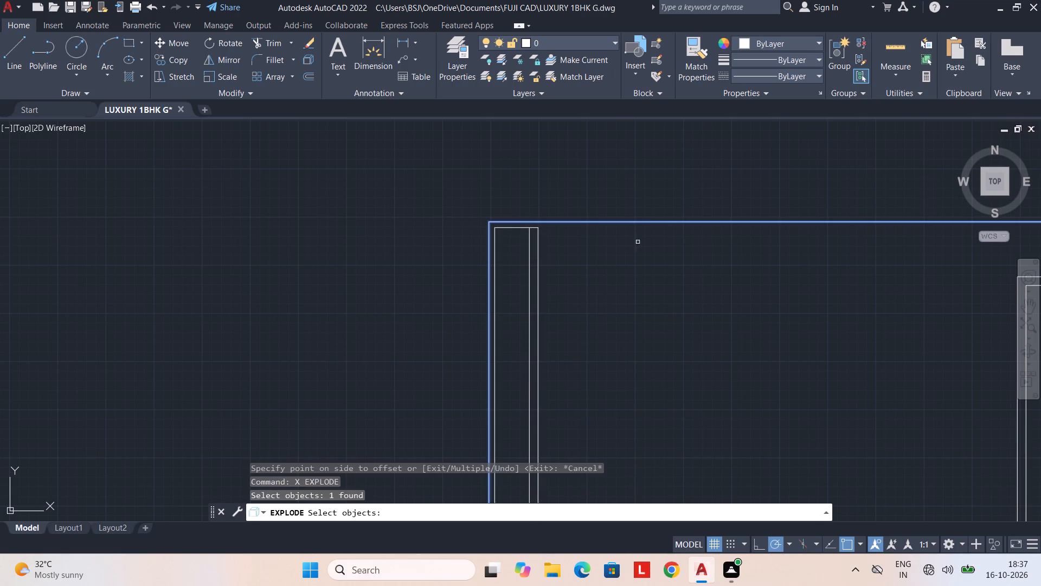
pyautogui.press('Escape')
# Explode the outer boundary rectangle of the plan into separate lines.
pyautogui.moveTo(628, 264); pyautogui.dragTo(550, 260, button='middle')
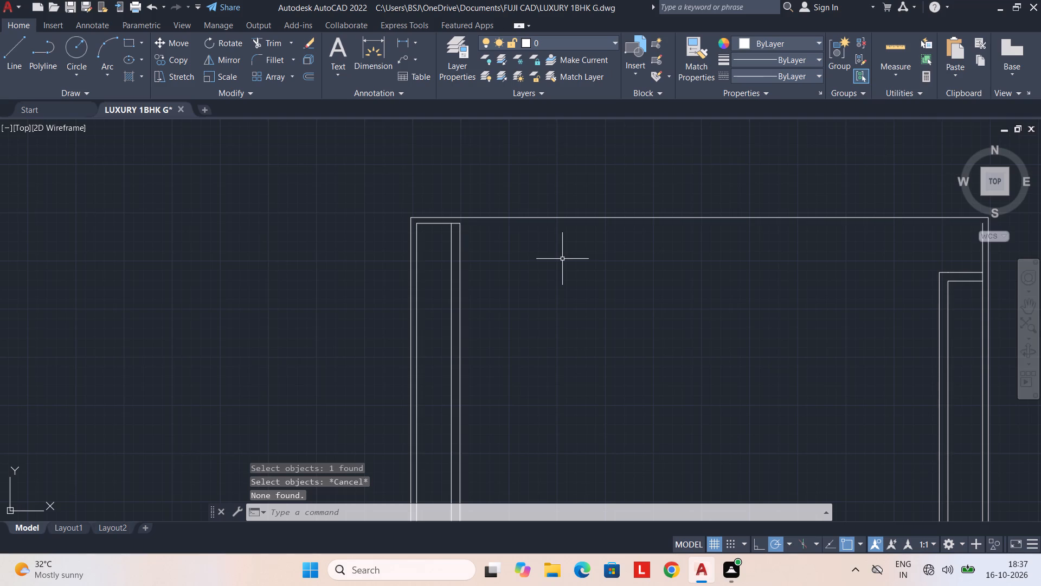
pyautogui.moveTo(557, 264); pyautogui.dragTo(546, 271, button='middle')
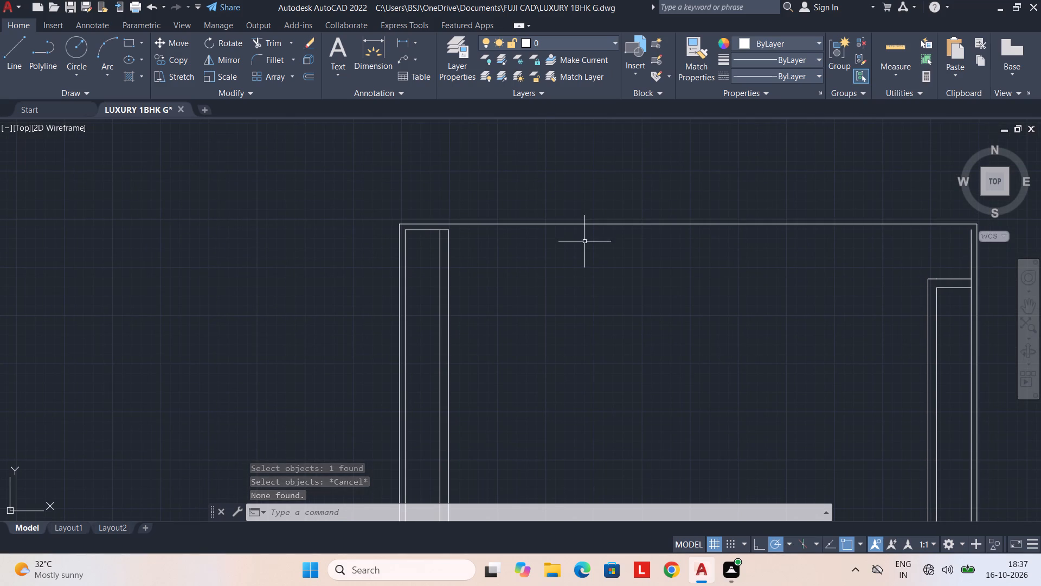
pyautogui.press('x')
pyautogui.press('space')
pyautogui.click(592, 225)
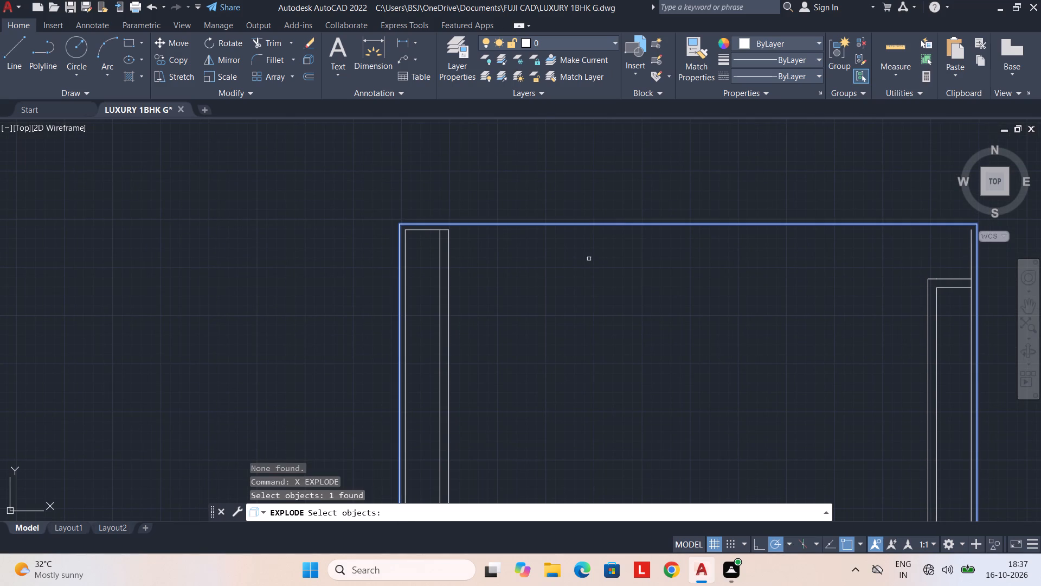
pyautogui.press('space')
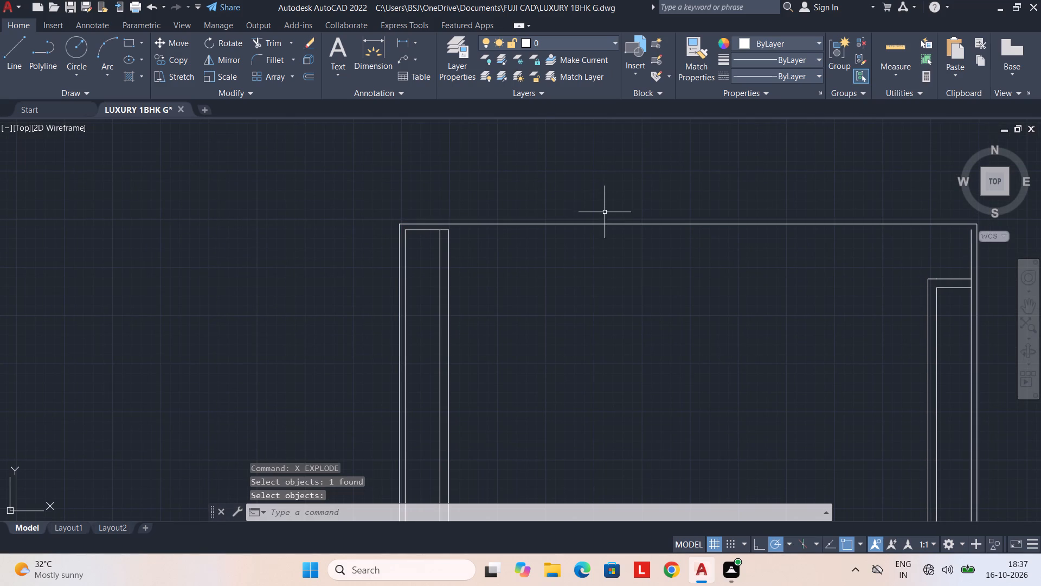
# Offset the top outer boundary line 9" downward into the plan.
pyautogui.write('OF 9"')
pyautogui.press('Return')
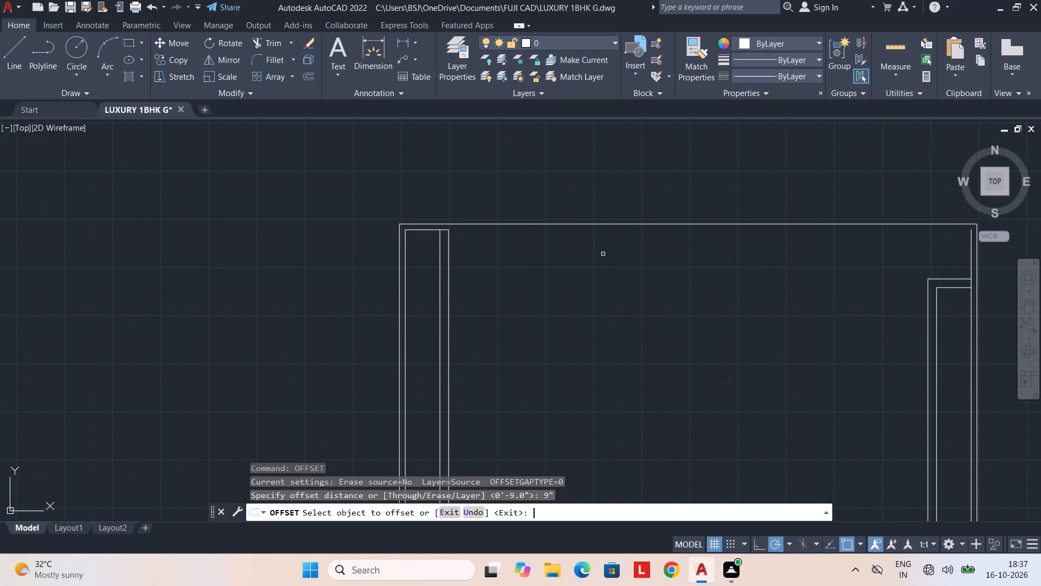
pyautogui.click(641, 222)
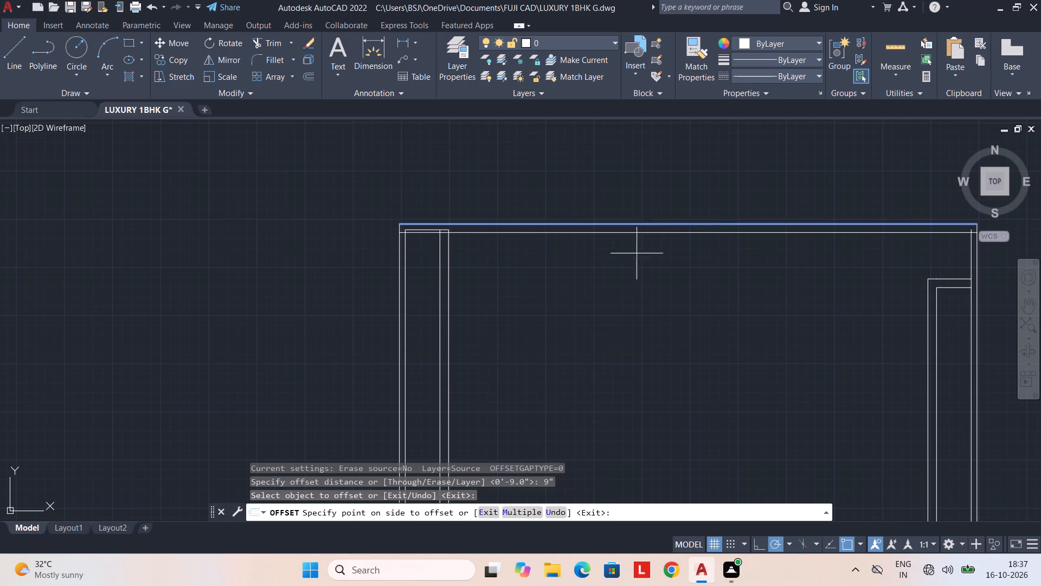
pyautogui.moveTo(635, 291); pyautogui.dragTo(640, 320)
pyautogui.press('Escape')
# Trim the old inner top line and the vertical stubs projecting above the 9" offset line near the upper-left corner.
pyautogui.middleClick(525, 301)
pyautogui.scroll(-1, 525, 301)
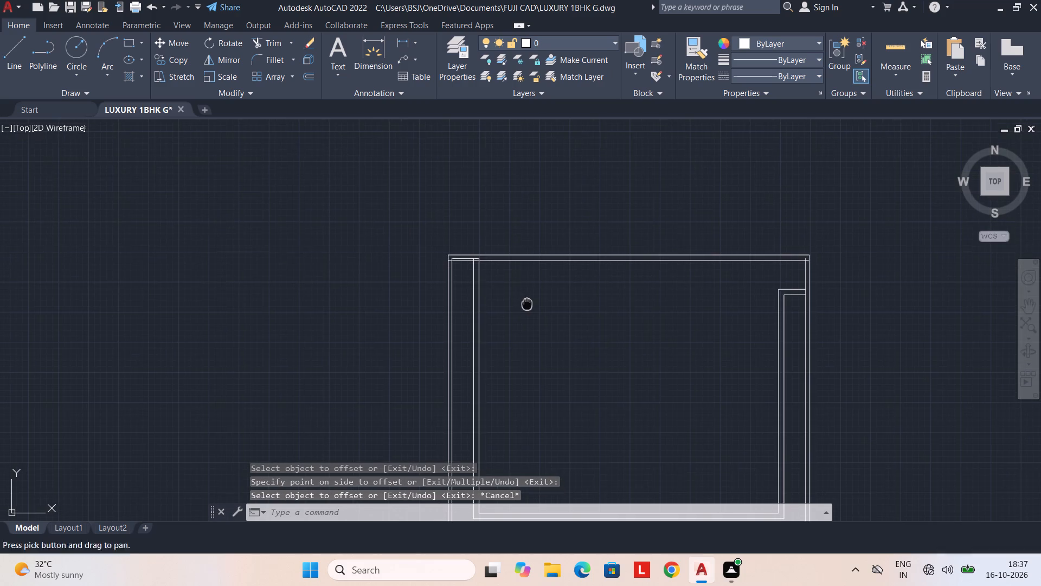
pyautogui.moveTo(481, 293); pyautogui.dragTo(519, 300, button='middle')
pyautogui.scroll(1, 488, 269)
pyautogui.press('Escape')
pyautogui.write('TR')
pyautogui.press('space')
pyautogui.scroll(3, 496, 260)
pyautogui.click(464, 285)
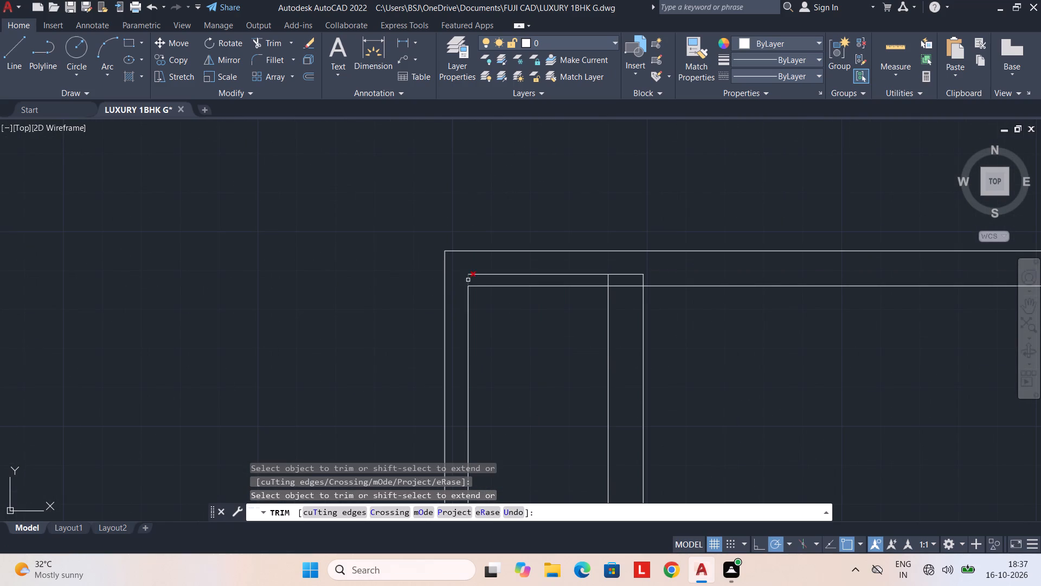
pyautogui.click(470, 278)
pyautogui.click(493, 276)
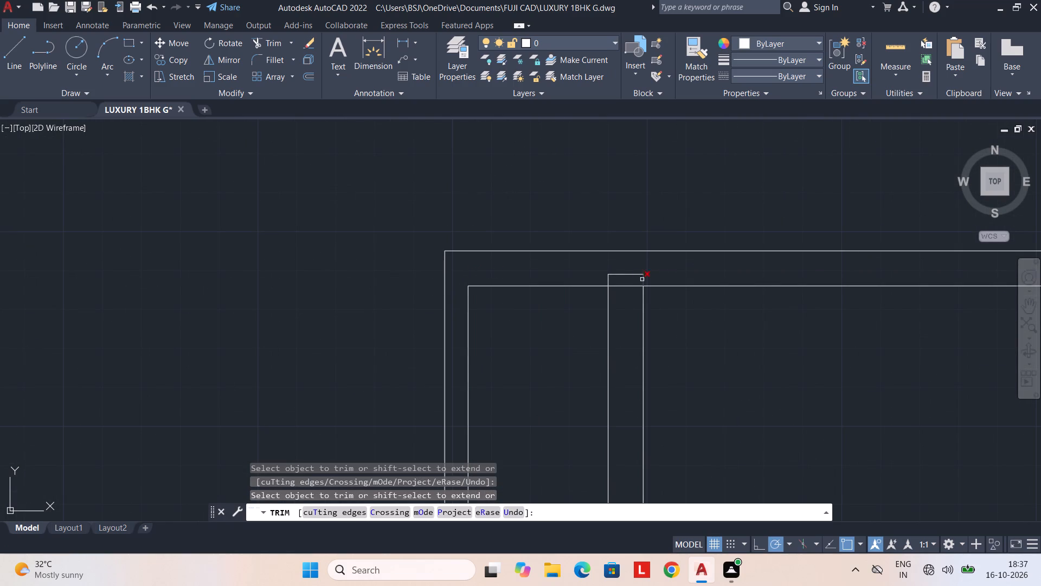
pyautogui.click(629, 276)
pyautogui.click(607, 277)
pyautogui.click(642, 277)
# Trim the inner top wall line between the two faces of the left room wall.
pyautogui.scroll(-2, 673, 272)
pyautogui.moveTo(708, 310); pyautogui.dragTo(669, 313, button='middle')
pyautogui.scroll(1, 613, 283)
pyautogui.click(613, 279)
# Trim the line ends that overrun the inner wall corner at the plan's upper right.
pyautogui.scroll(-4, 678, 298)
pyautogui.moveTo(767, 333); pyautogui.dragTo(707, 317, button='middle')
pyautogui.scroll(3, 797, 310)
pyautogui.scroll(2, 854, 187)
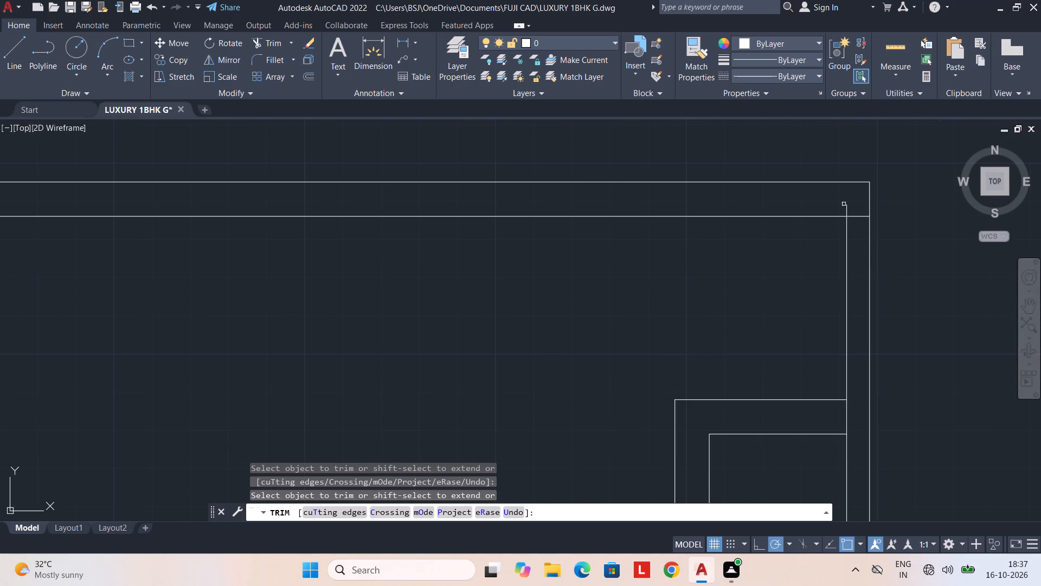
pyautogui.click(849, 207)
pyautogui.click(851, 214)
# Trim the inner right boundary line between the two short horizontal wall lines near the upper right.
pyautogui.scroll(-2, 851, 254)
pyautogui.moveTo(831, 281); pyautogui.dragTo(825, 252, button='middle')
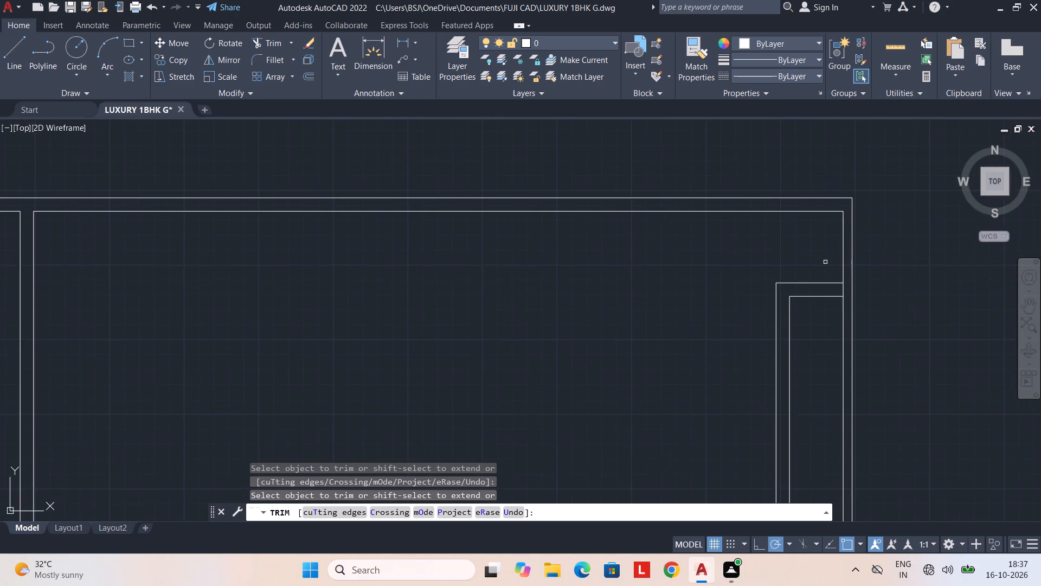
pyautogui.scroll(2, 833, 286)
pyautogui.click(853, 292)
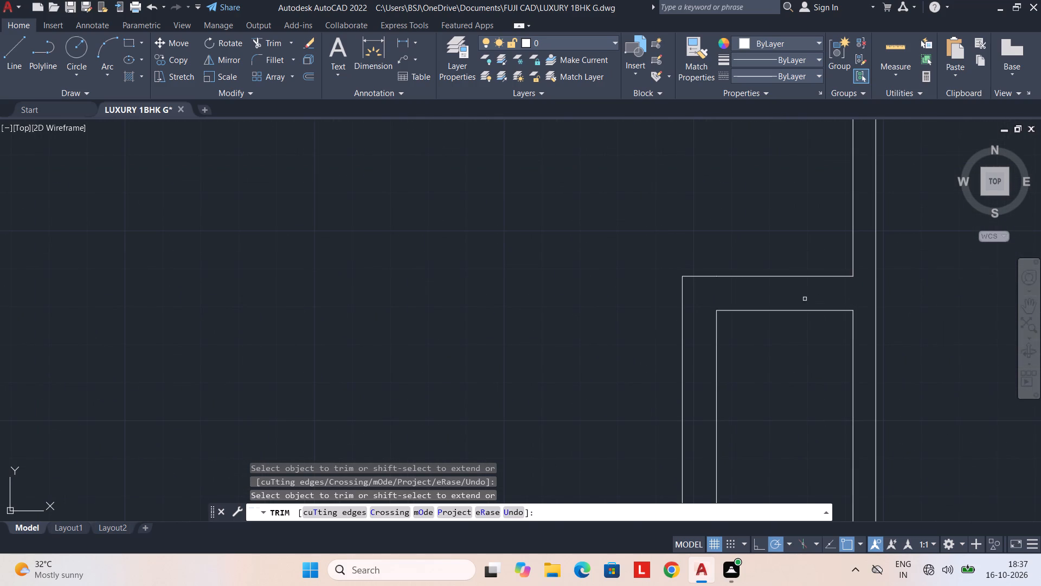
pyautogui.scroll(-6, 751, 280)
pyautogui.moveTo(719, 298); pyautogui.dragTo(719, 275, button='middle')
pyautogui.scroll(2, 674, 319)
pyautogui.moveTo(621, 266); pyautogui.dragTo(646, 296, button='middle')
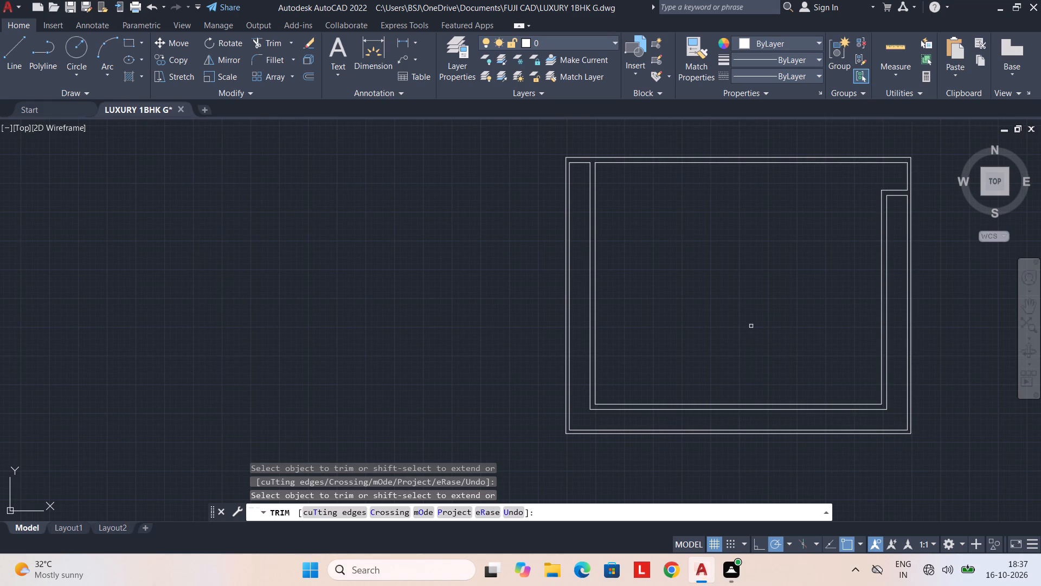
pyautogui.moveTo(656, 370); pyautogui.dragTo(635, 356, button='middle')
pyautogui.scroll(2, 633, 360)
pyautogui.press('Escape')
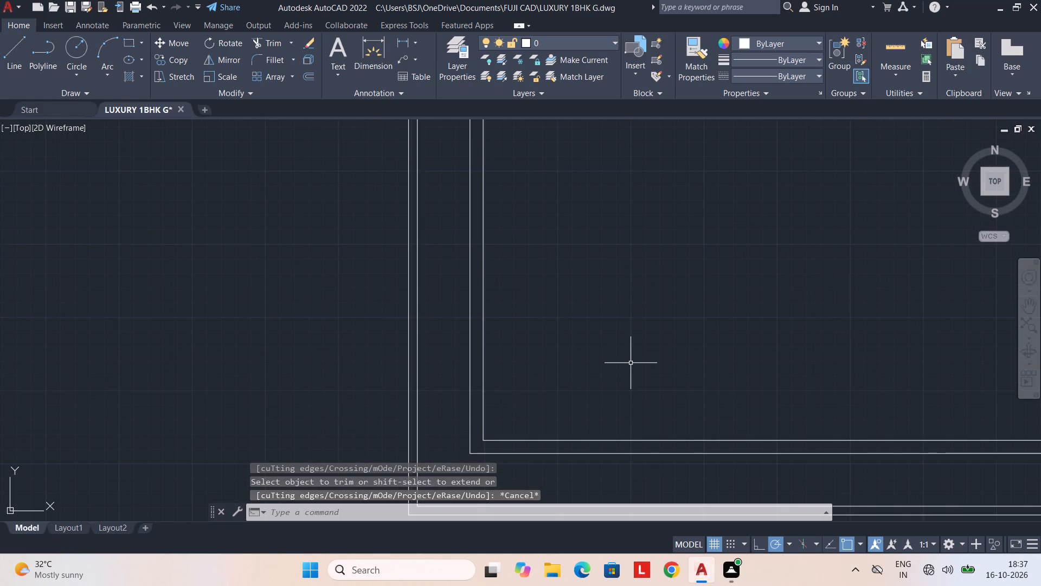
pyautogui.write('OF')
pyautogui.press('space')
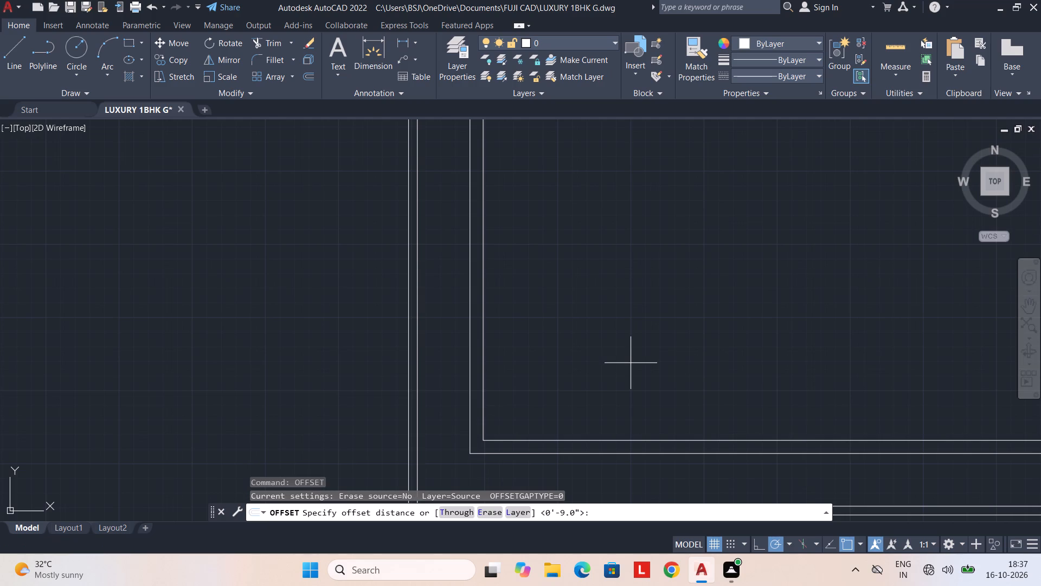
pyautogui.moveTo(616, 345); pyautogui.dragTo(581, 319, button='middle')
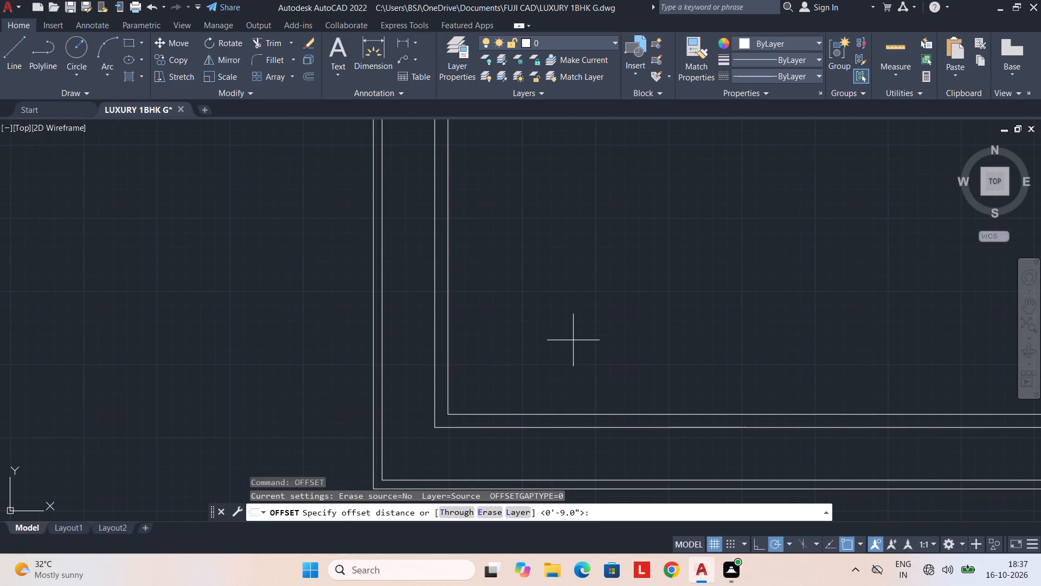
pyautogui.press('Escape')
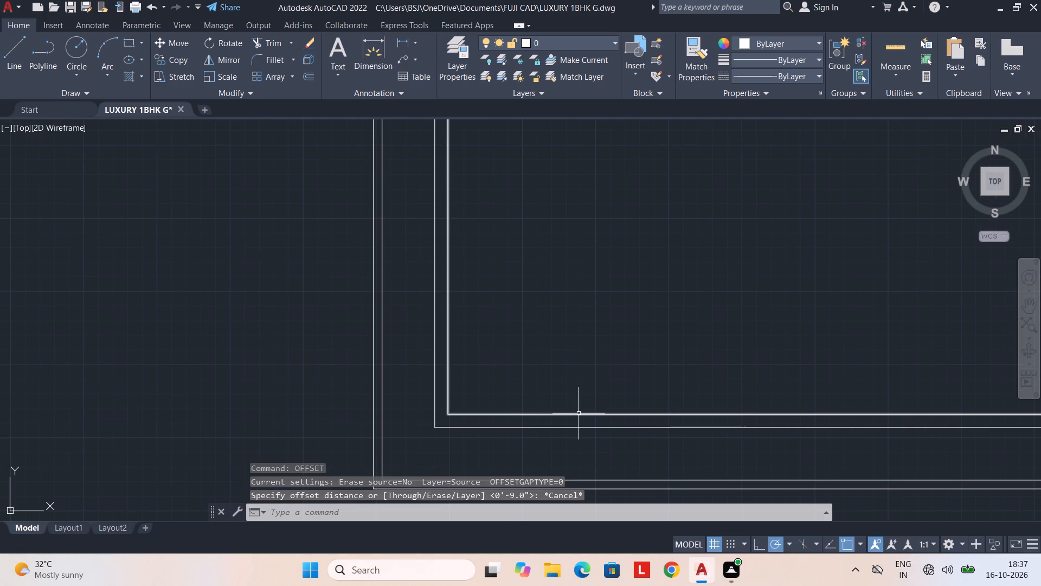
# Explode the innermost room wall polyline into separate lines.
pyautogui.write('X')
pyautogui.press('space')
pyautogui.click(579, 415)
pyautogui.press('space')
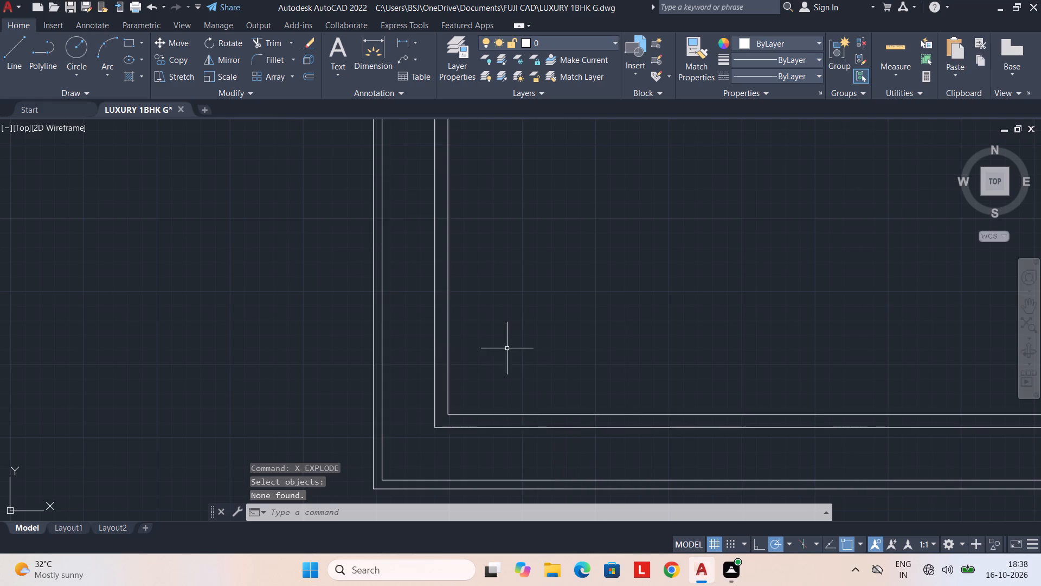
pyautogui.scroll(-1, 507, 341)
pyautogui.moveTo(507, 341); pyautogui.dragTo(458, 308, button='middle')
pyautogui.write('X')
pyautogui.press('space')
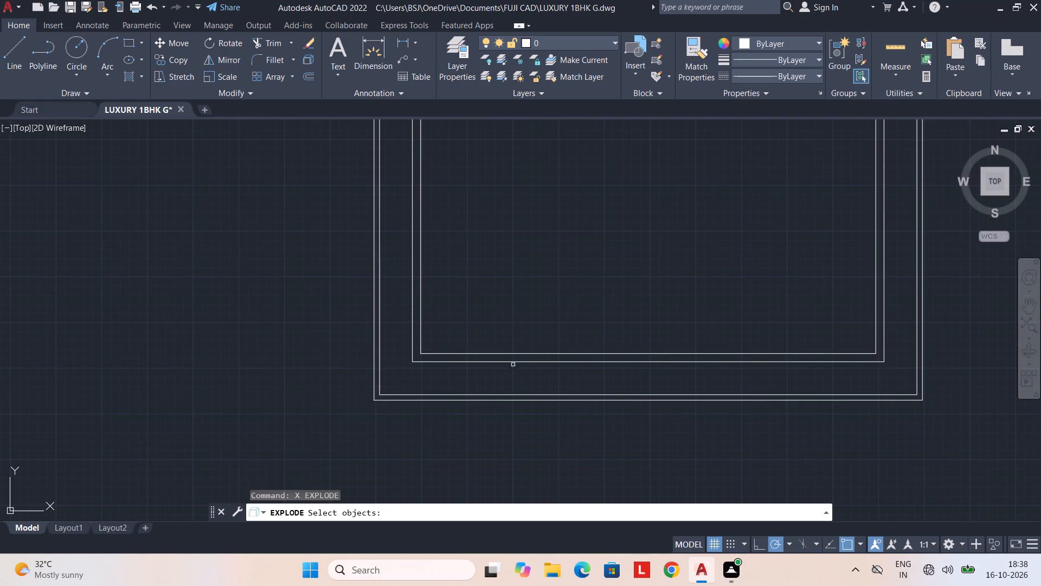
pyautogui.click(518, 354)
pyautogui.press('space')
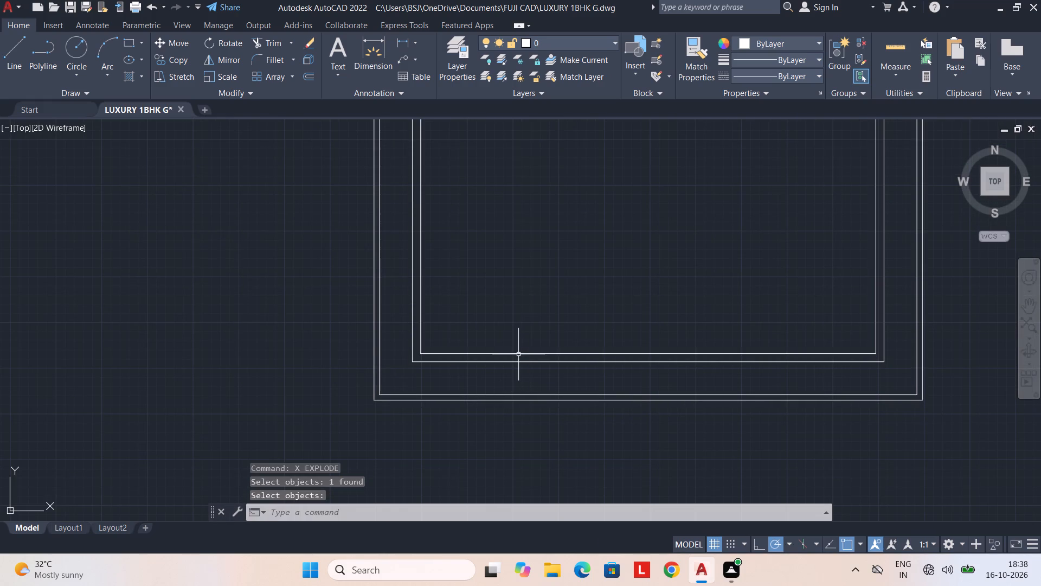
# Offset the room's bottom inner wall line 9.5' upward into the room.
pyautogui.write('OF 9.')
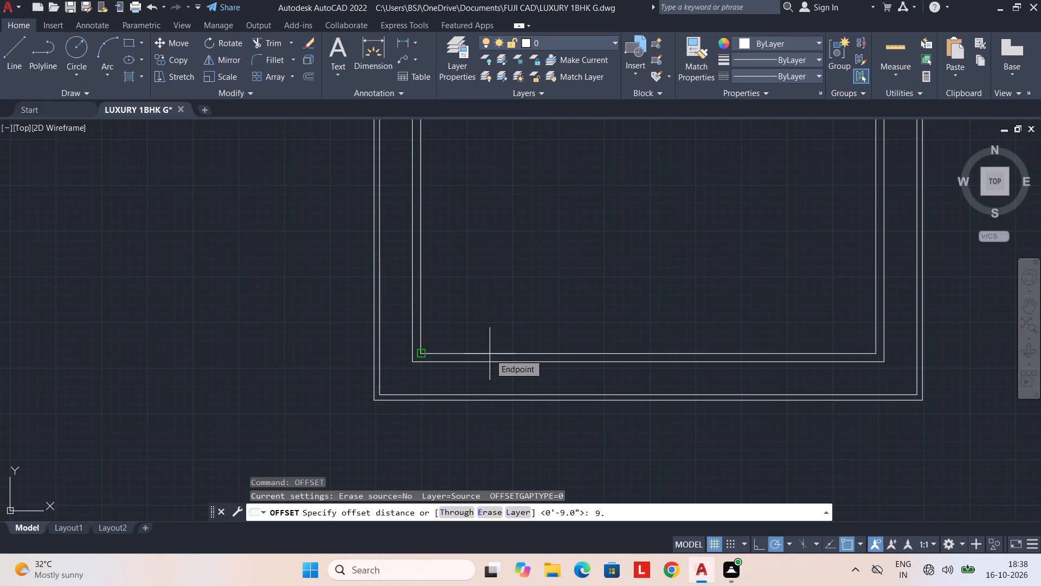
pyautogui.write("5'")
pyautogui.press('Return')
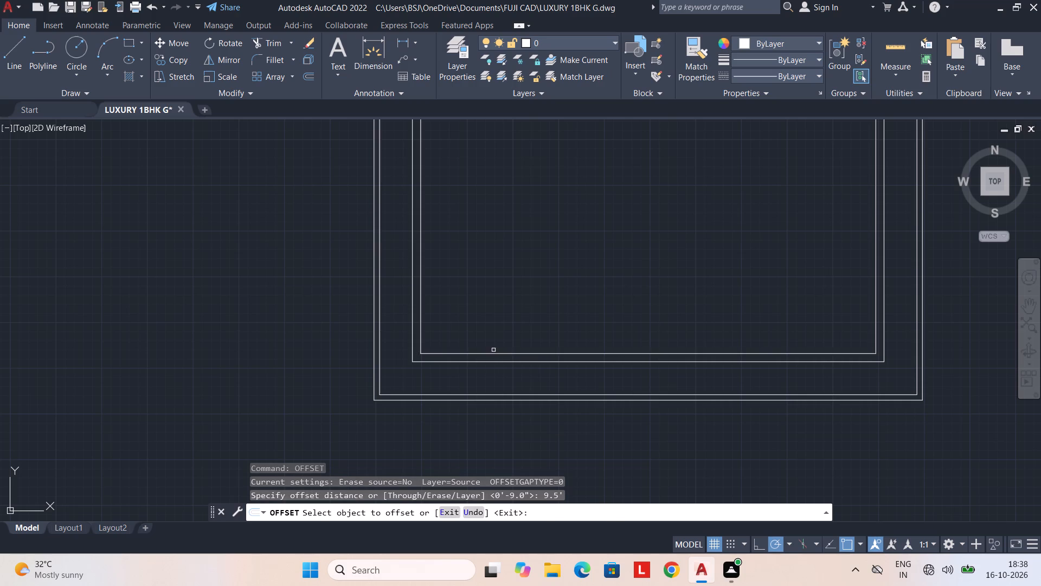
pyautogui.click(496, 353)
pyautogui.click(497, 238)
pyautogui.scroll(-2, 498, 234)
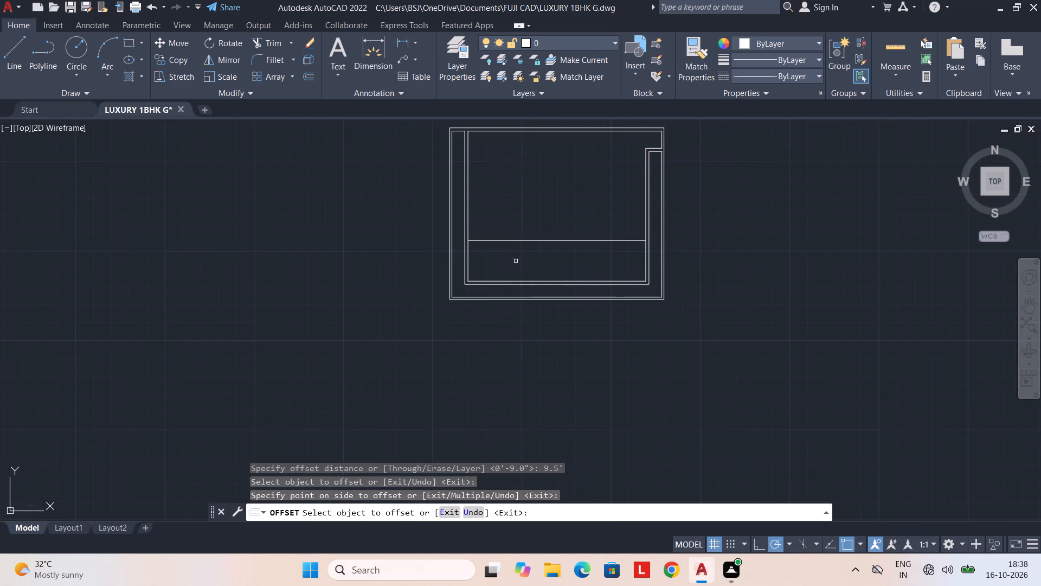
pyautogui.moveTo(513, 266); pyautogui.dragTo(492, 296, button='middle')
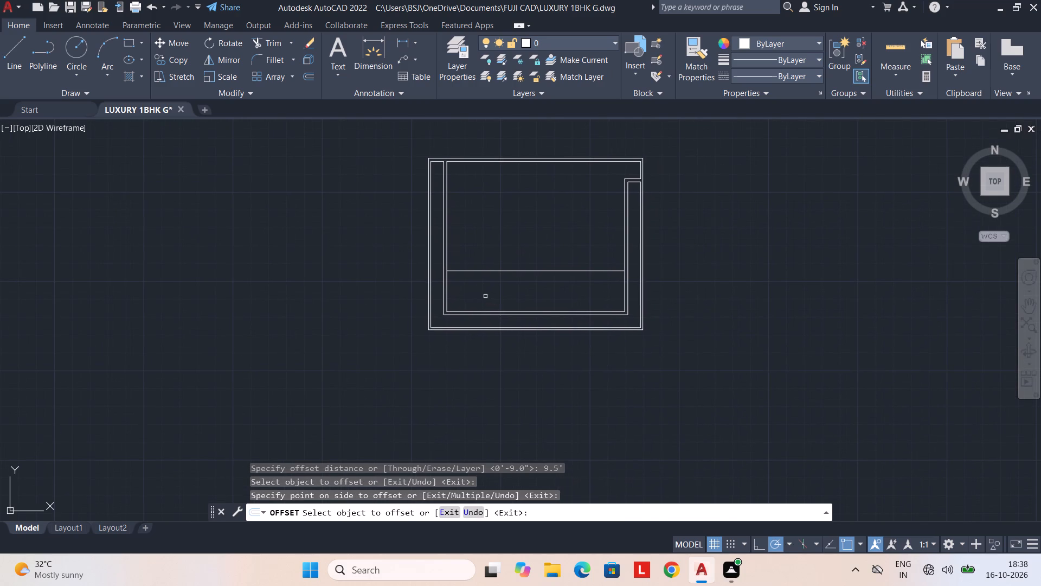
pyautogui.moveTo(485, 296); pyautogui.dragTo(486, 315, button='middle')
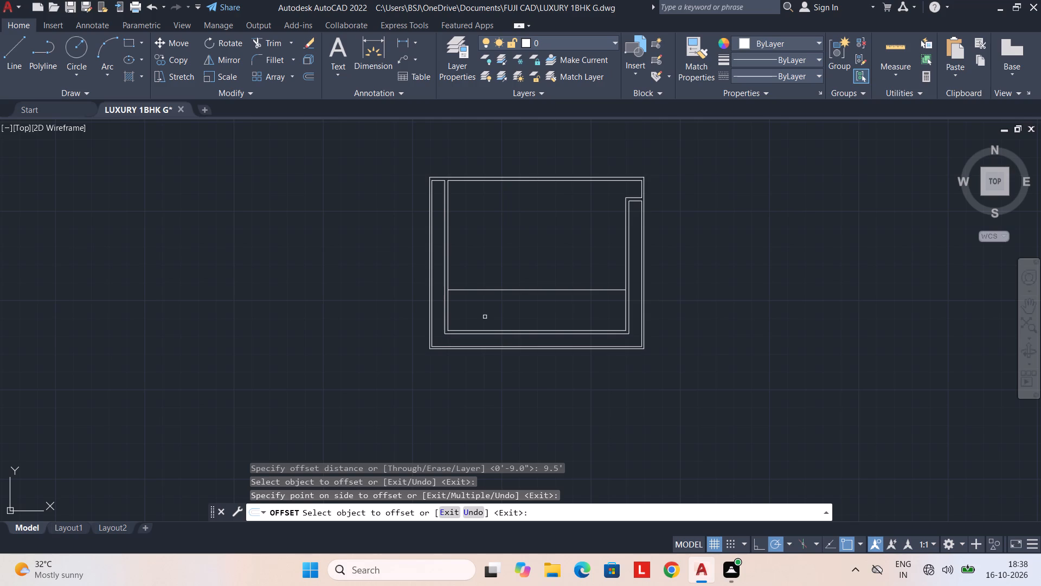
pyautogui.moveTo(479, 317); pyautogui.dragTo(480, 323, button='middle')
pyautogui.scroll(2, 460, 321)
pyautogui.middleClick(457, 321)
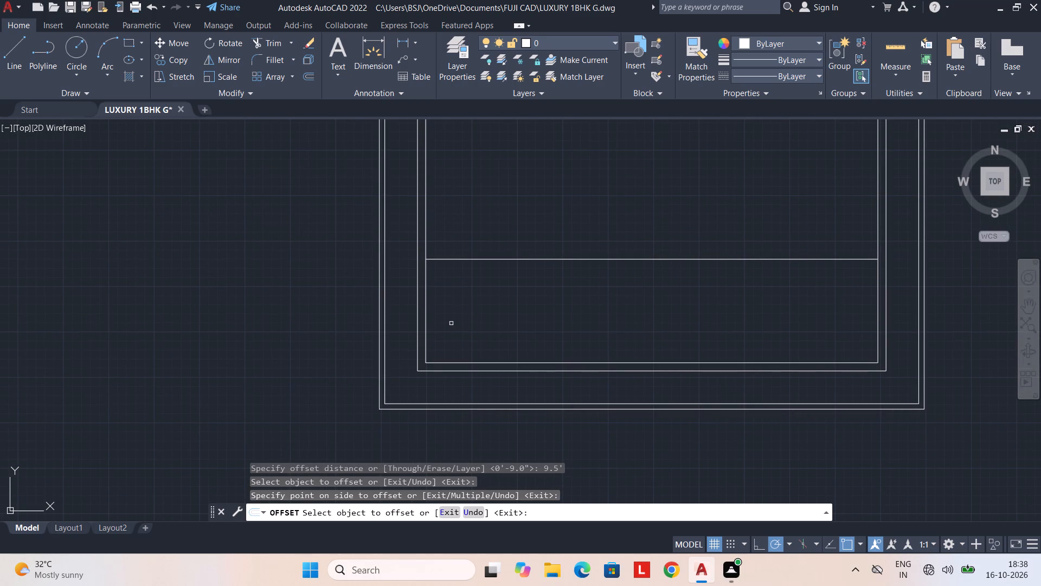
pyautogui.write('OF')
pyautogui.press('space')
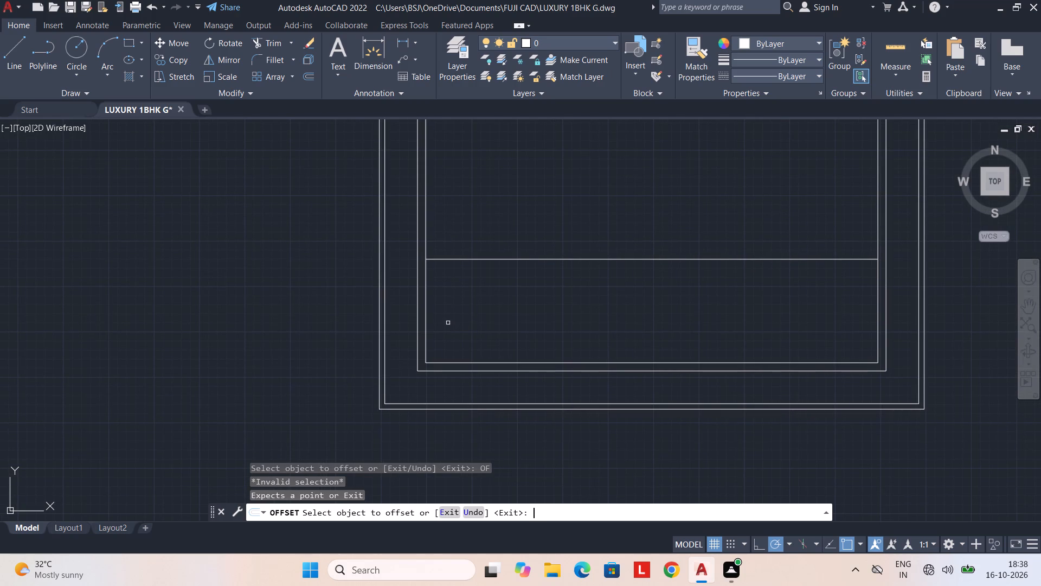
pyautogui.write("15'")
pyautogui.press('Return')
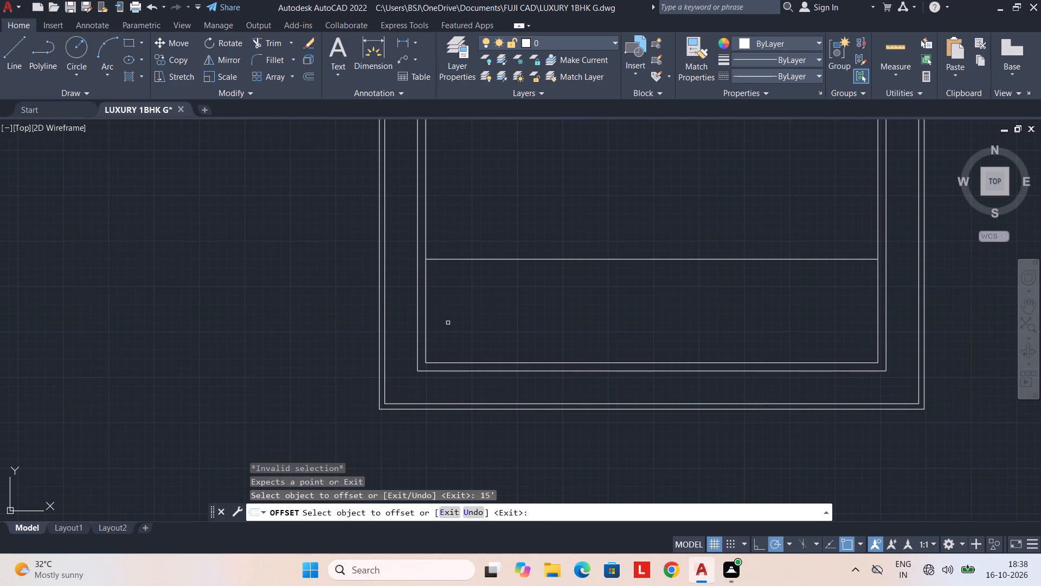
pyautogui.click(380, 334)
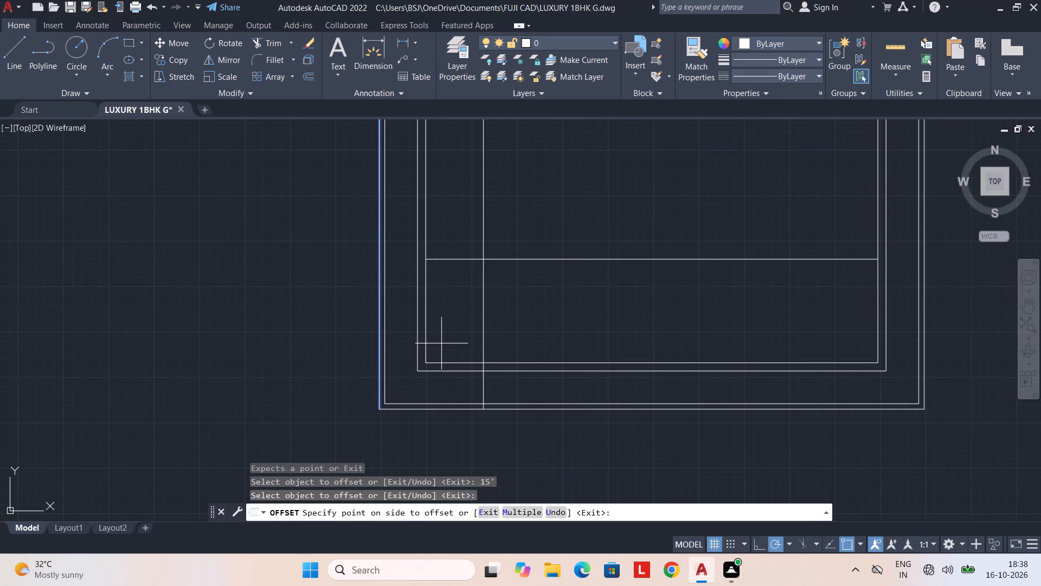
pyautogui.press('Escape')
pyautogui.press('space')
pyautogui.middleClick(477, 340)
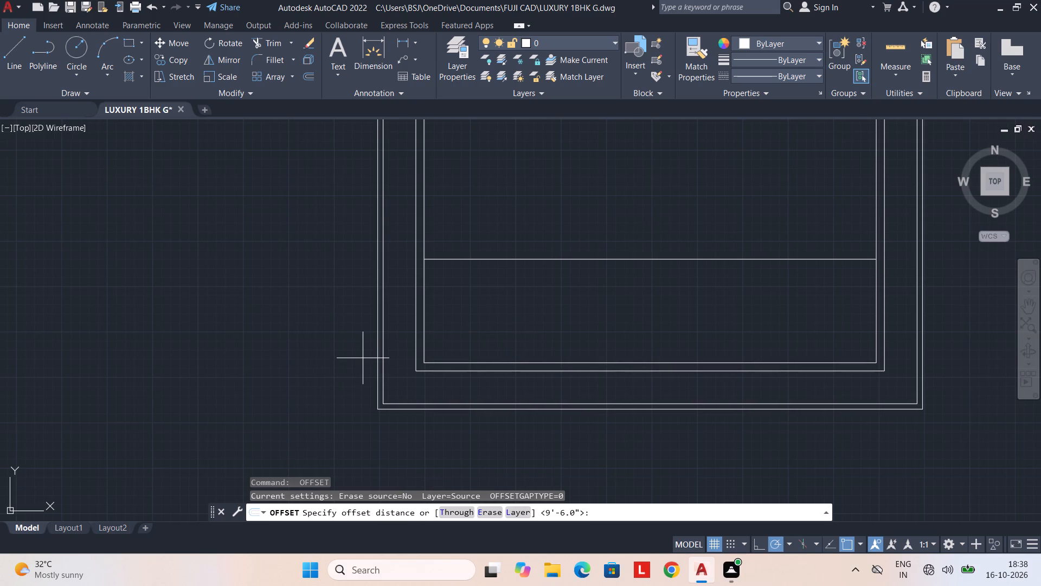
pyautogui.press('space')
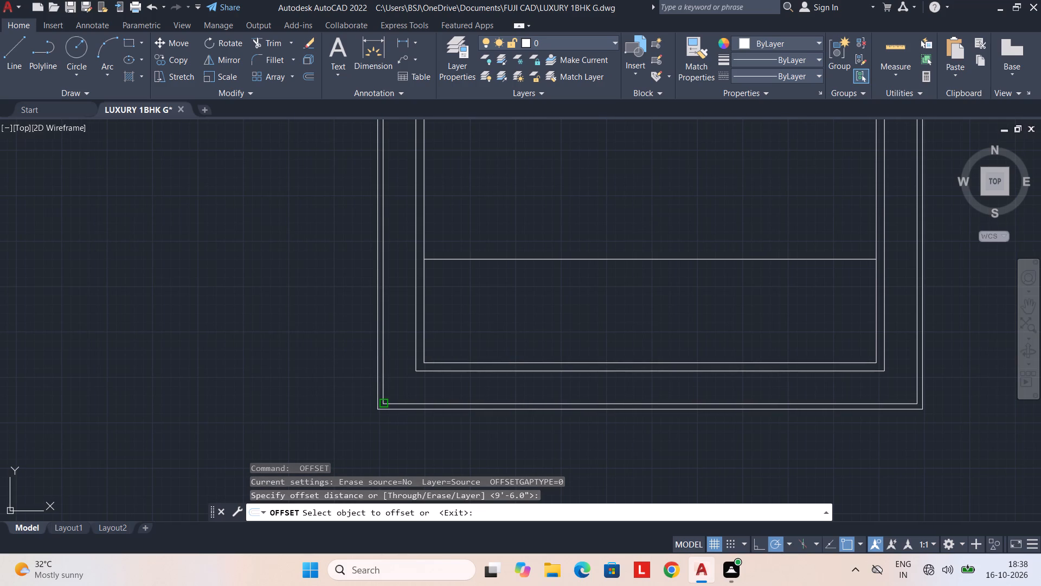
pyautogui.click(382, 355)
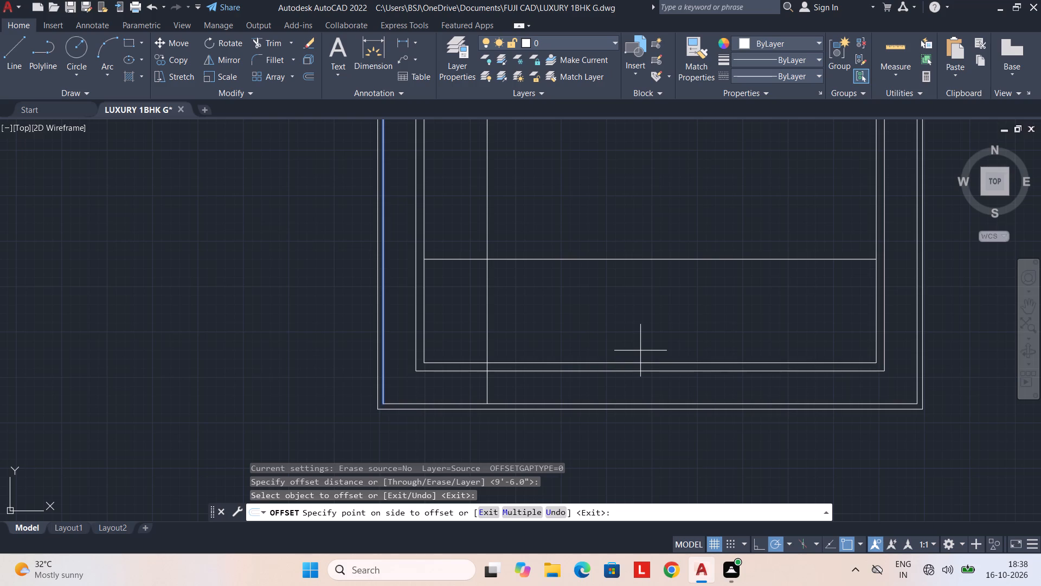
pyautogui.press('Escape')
# Offset the plan's outermost left wall line 20' inward to lay out a vertical partition.
pyautogui.write("OF 20'")
pyautogui.press('Return')
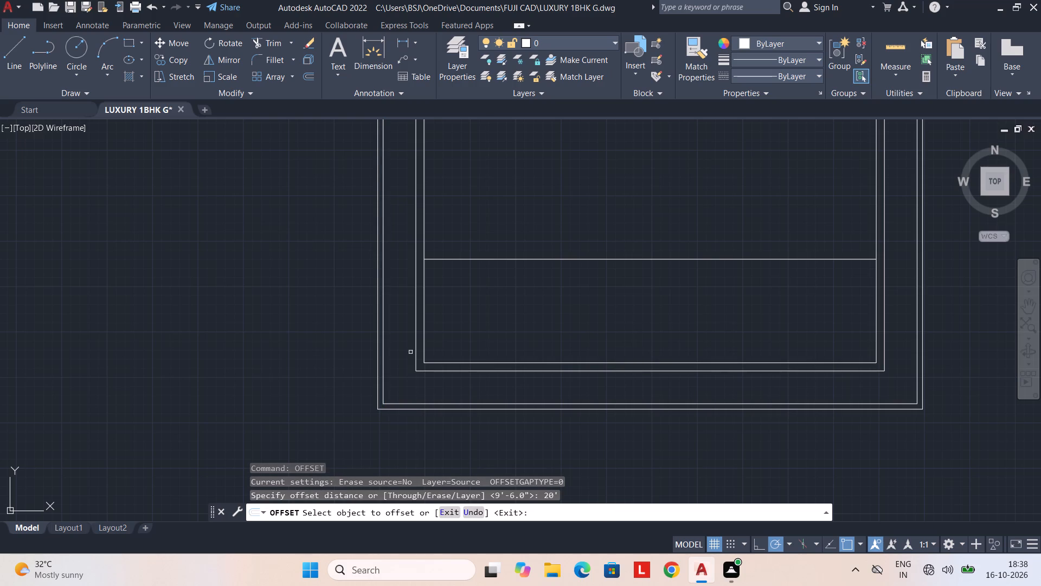
pyautogui.click(377, 336)
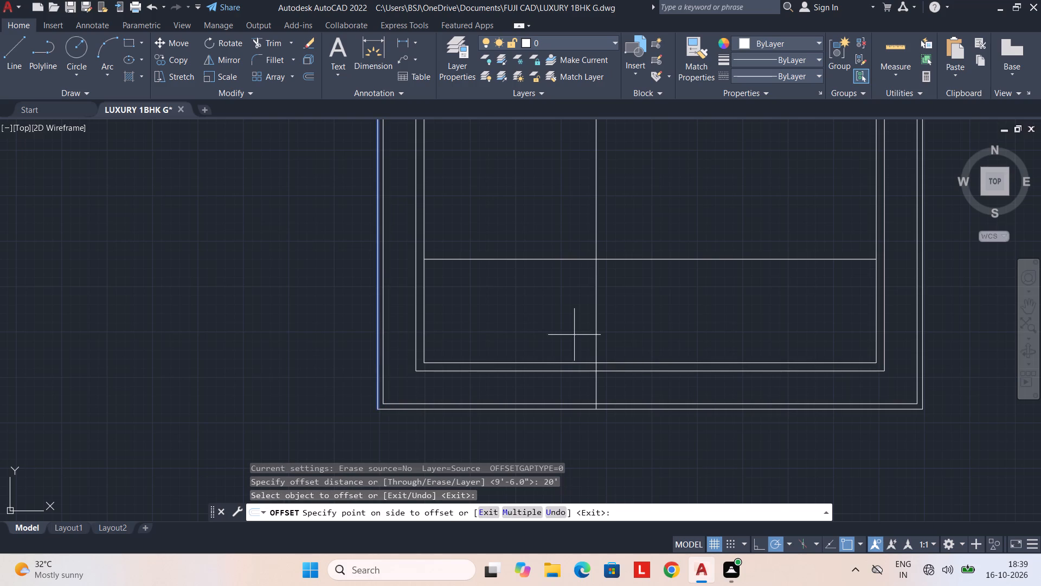
pyautogui.moveTo(627, 335); pyautogui.dragTo(642, 336)
pyautogui.scroll(-1, 654, 336)
pyautogui.moveTo(654, 336); pyautogui.dragTo(611, 352, button='middle')
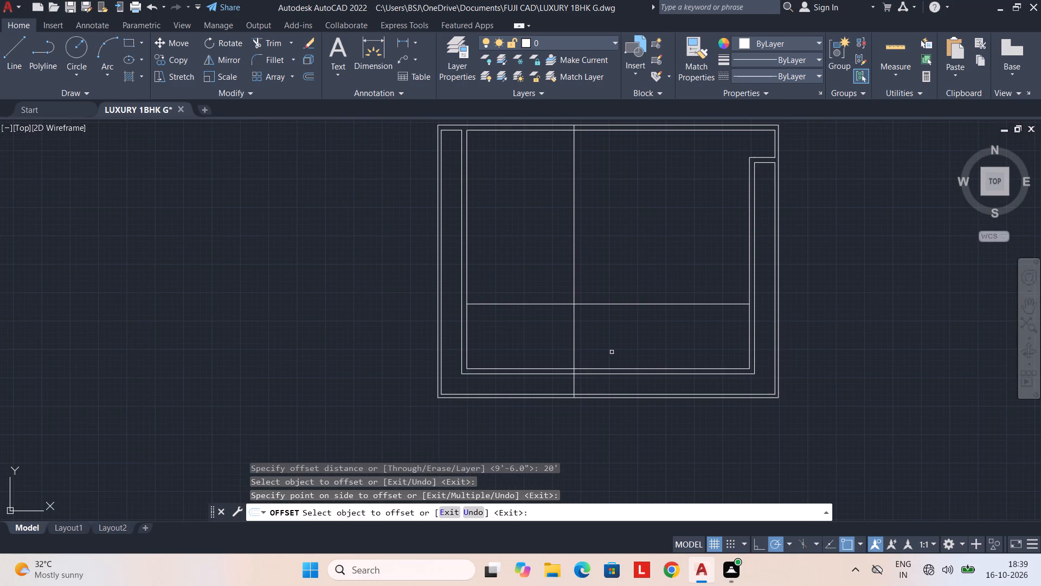
pyautogui.moveTo(602, 352); pyautogui.dragTo(569, 369, button='middle')
pyautogui.press('Escape')
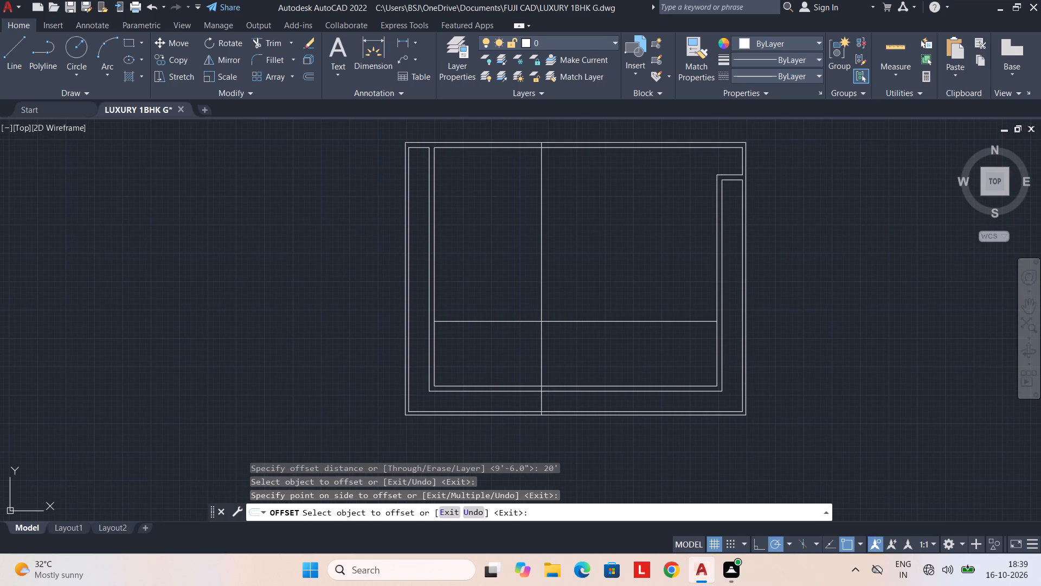
# Extend the horizontal partition line leftward to the plan's outermost left wall line.
pyautogui.moveTo(568, 368); pyautogui.dragTo(601, 361, button='middle')
pyautogui.moveTo(601, 361); pyautogui.dragTo(629, 361, button='middle')
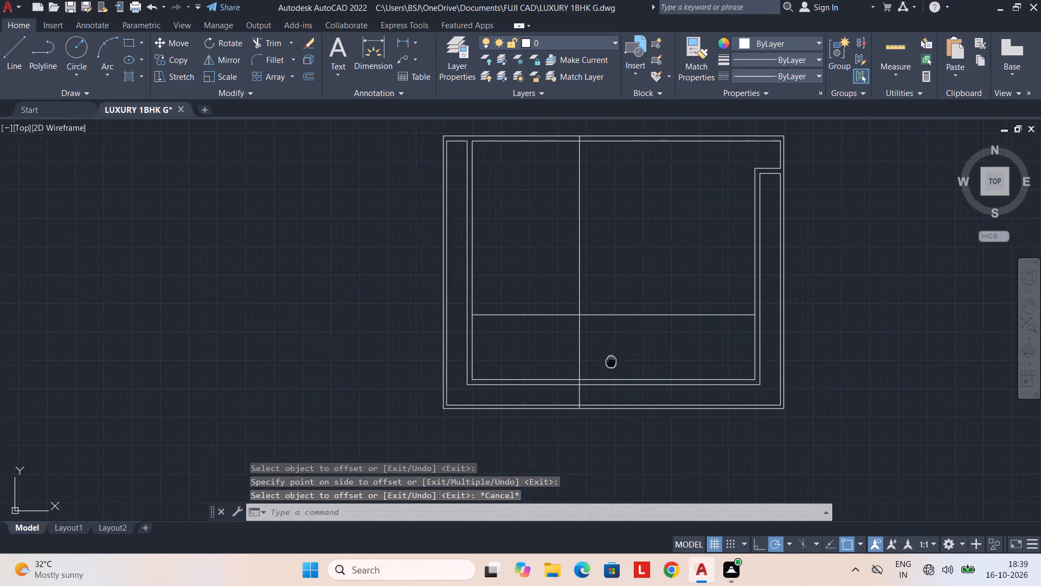
pyautogui.moveTo(629, 361); pyautogui.dragTo(633, 361, button='middle')
pyautogui.scroll(1, 523, 354)
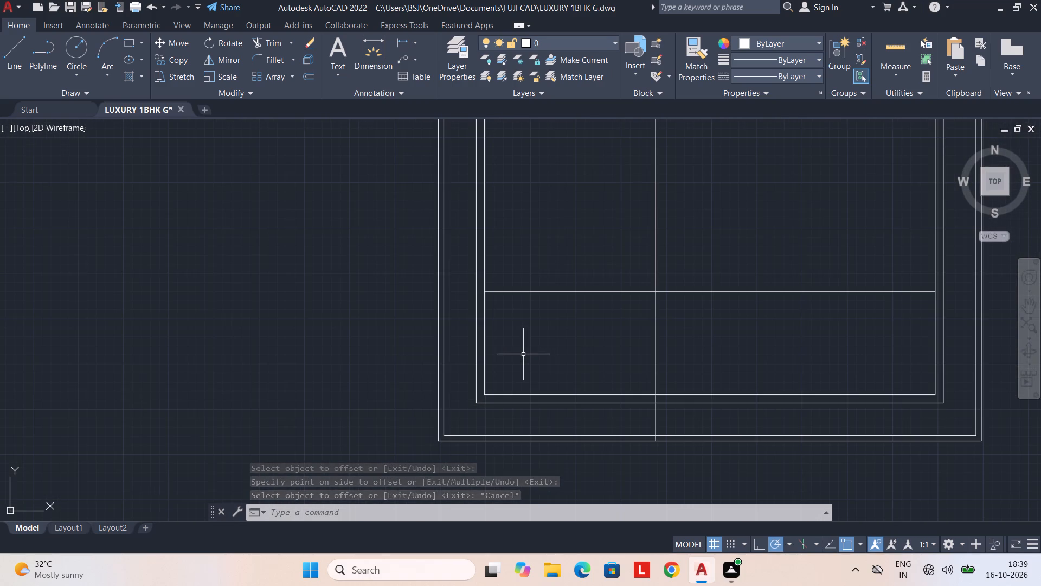
pyautogui.write('EX')
pyautogui.press('space')
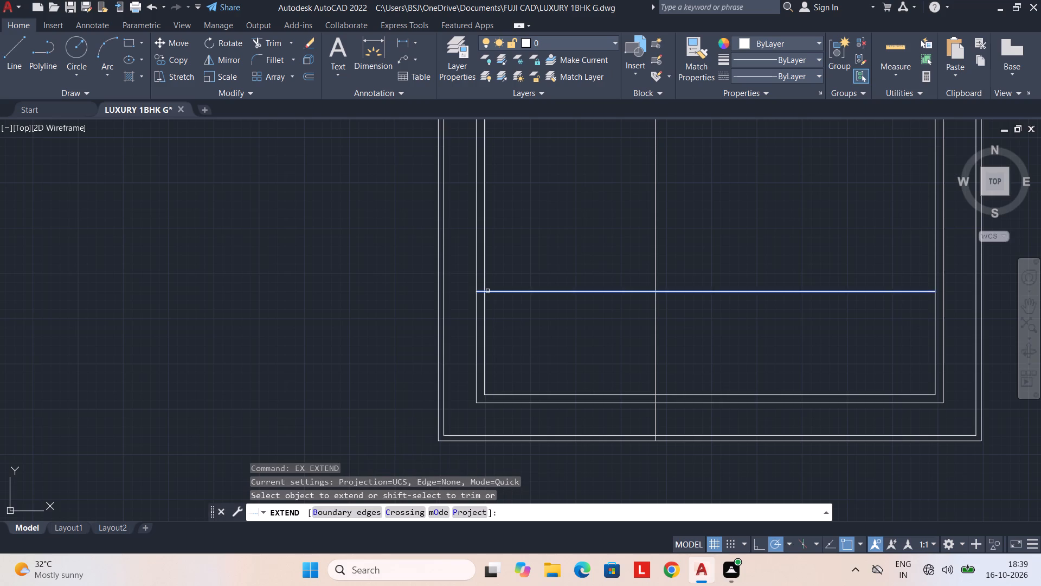
pyautogui.click(502, 293)
pyautogui.click(498, 293)
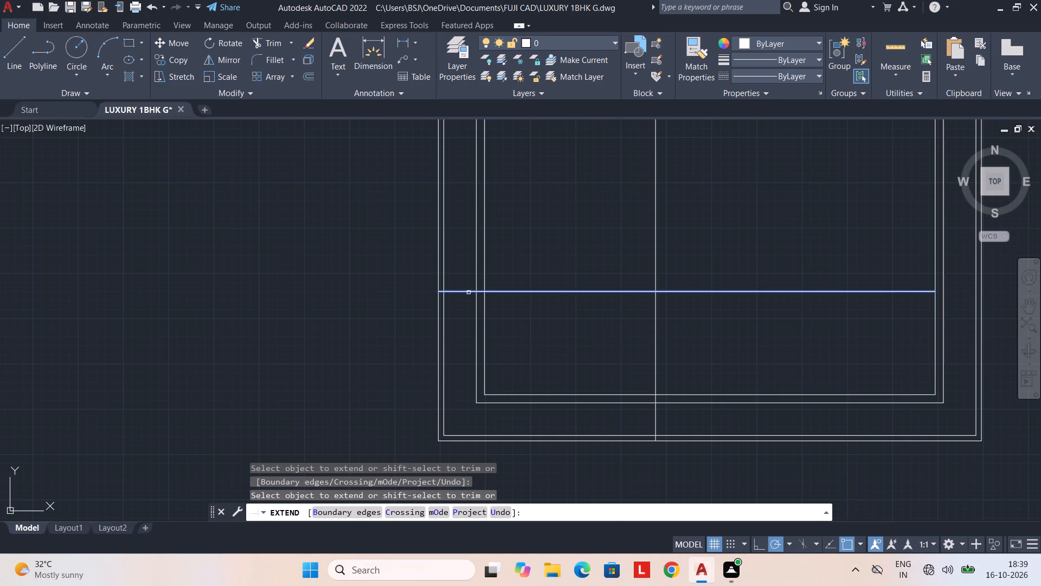
pyautogui.click(467, 292)
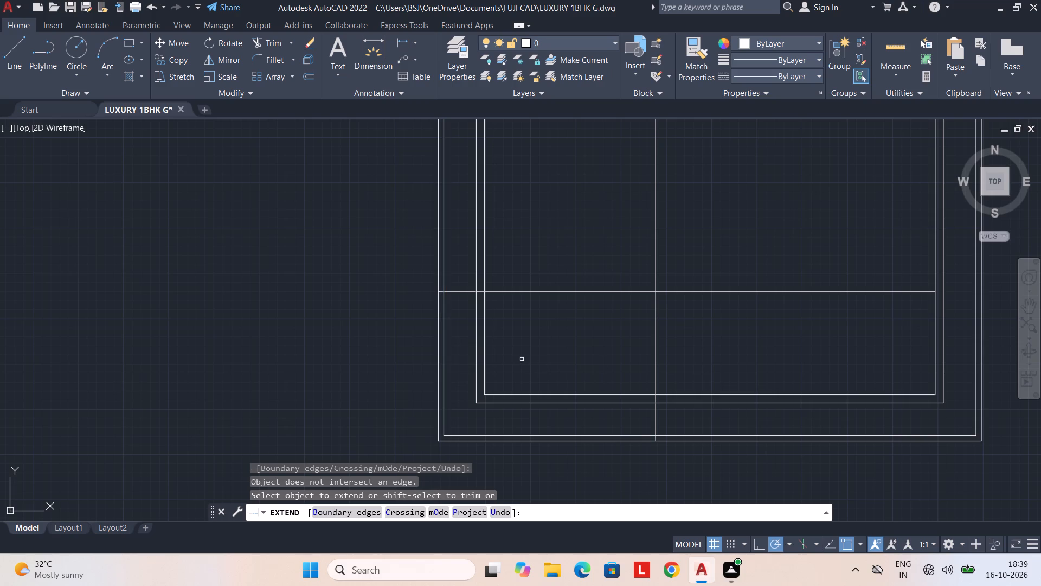
pyautogui.press('Escape')
# Trim the inner wall lines out of the lower-left area, below the horizontal partition line and left of the vertical one.
pyautogui.write('TR')
pyautogui.press('space')
pyautogui.moveTo(506, 344); pyautogui.dragTo(465, 369)
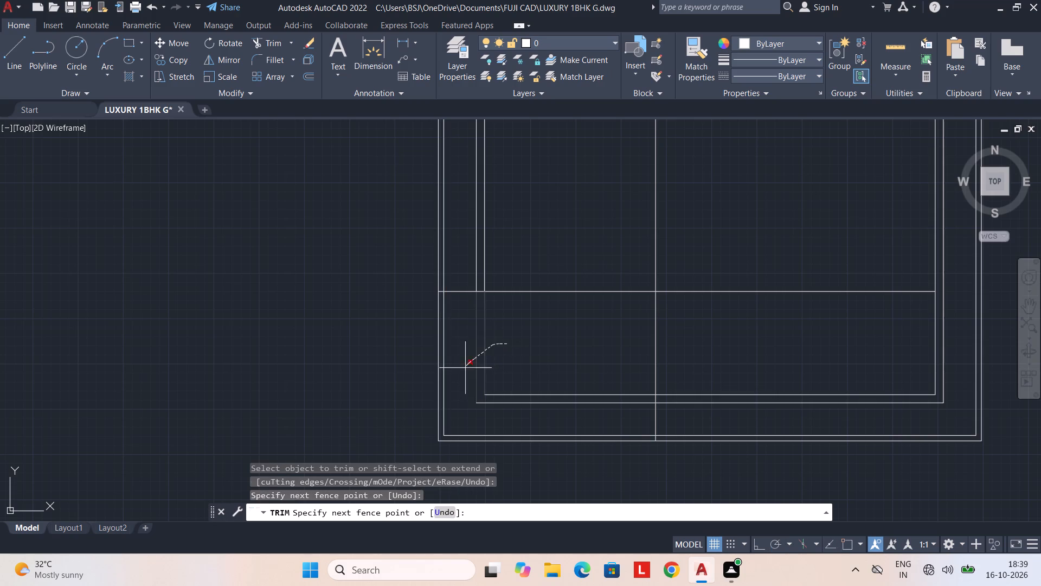
pyautogui.moveTo(465, 369); pyautogui.dragTo(566, 387)
pyautogui.moveTo(543, 356); pyautogui.dragTo(533, 383, button='middle')
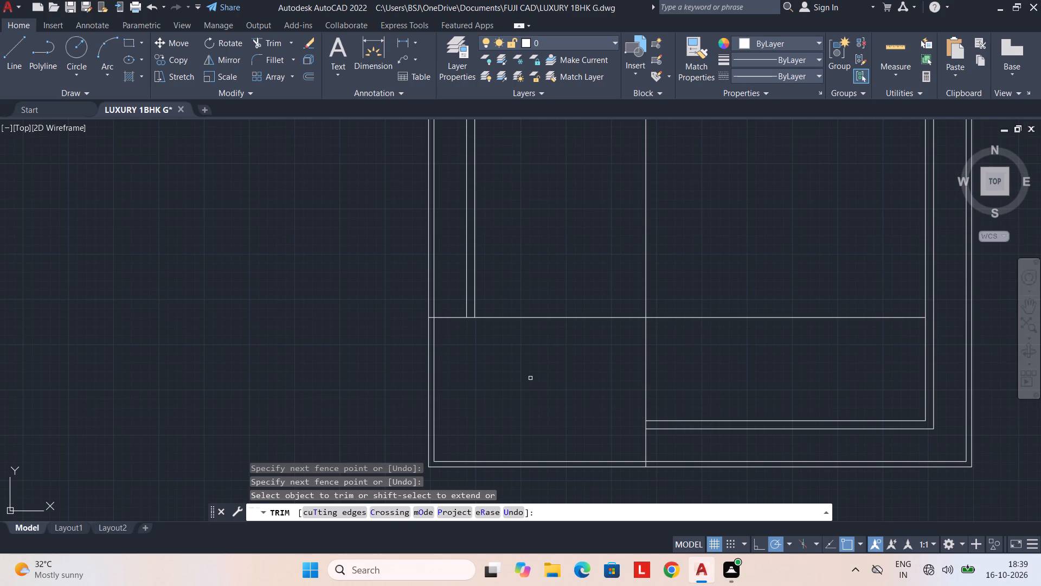
pyautogui.press('Escape')
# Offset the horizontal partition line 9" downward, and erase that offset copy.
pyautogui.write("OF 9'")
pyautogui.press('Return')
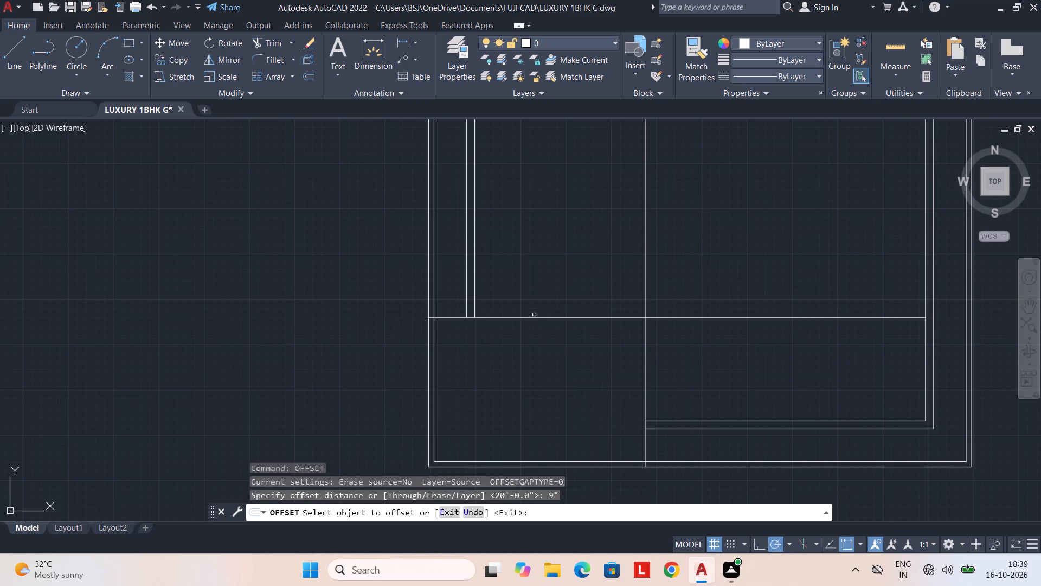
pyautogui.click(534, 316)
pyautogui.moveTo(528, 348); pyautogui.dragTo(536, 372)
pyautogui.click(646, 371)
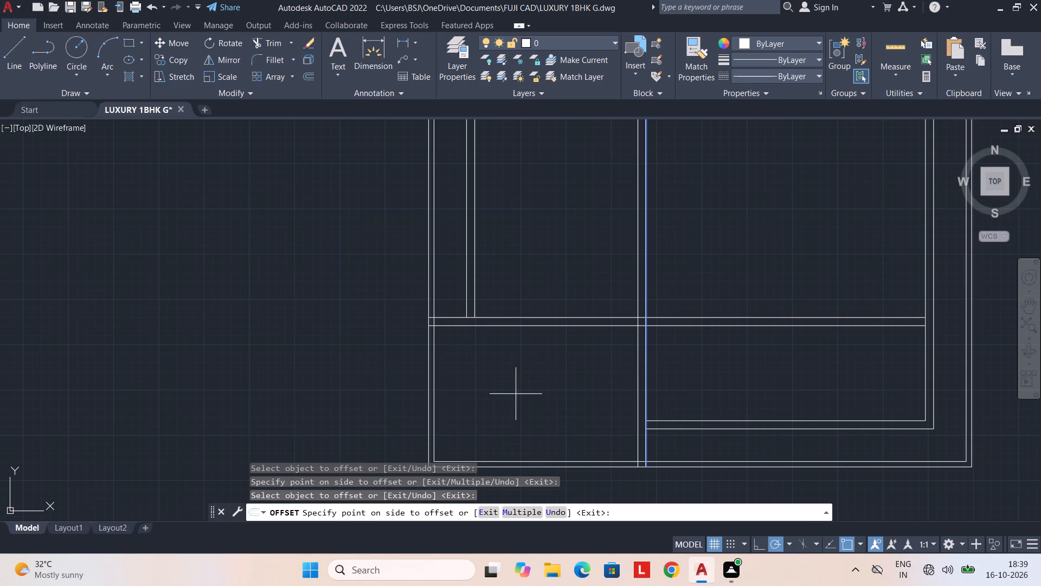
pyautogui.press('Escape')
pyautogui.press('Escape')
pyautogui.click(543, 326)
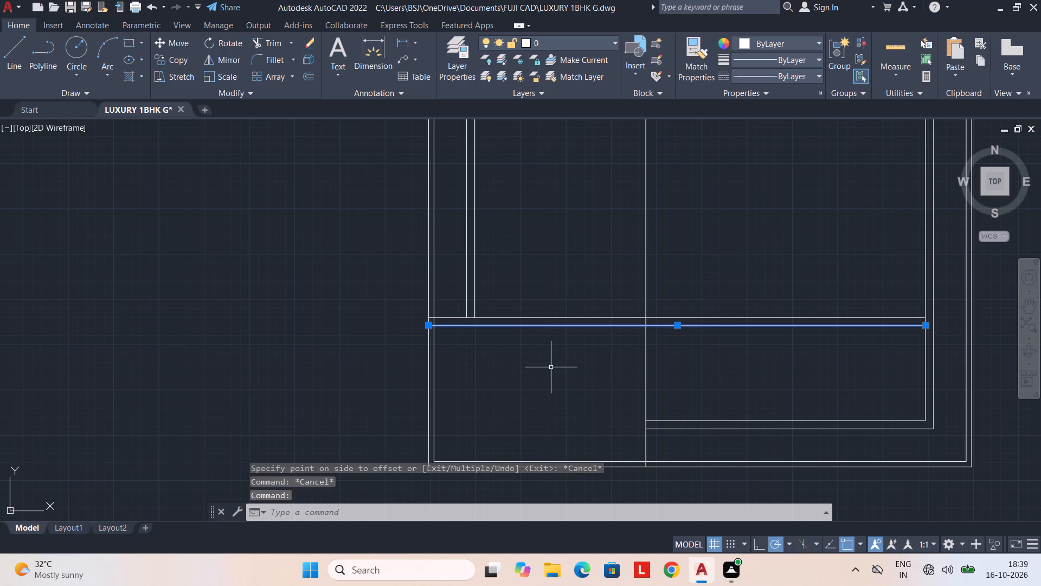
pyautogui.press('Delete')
# Offset the horizontal partition line 9" upward and the vertical partition line 9" to the right.
pyautogui.write('OF 9"')
pyautogui.press('Return')
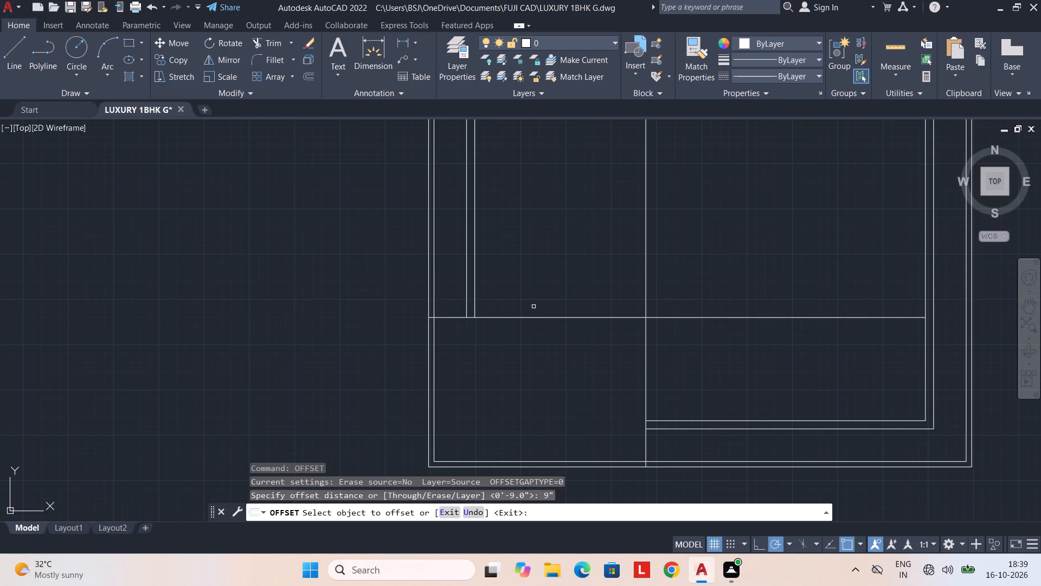
pyautogui.click(542, 318)
pyautogui.moveTo(542, 293); pyautogui.dragTo(547, 270)
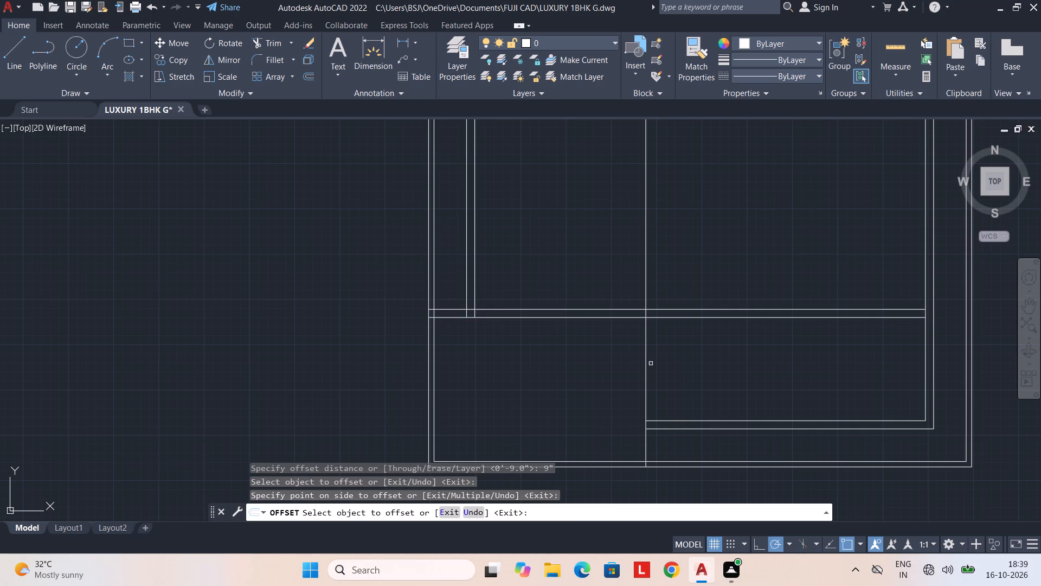
pyautogui.click(647, 367)
pyautogui.moveTo(727, 371); pyautogui.dragTo(752, 372)
pyautogui.press('Escape')
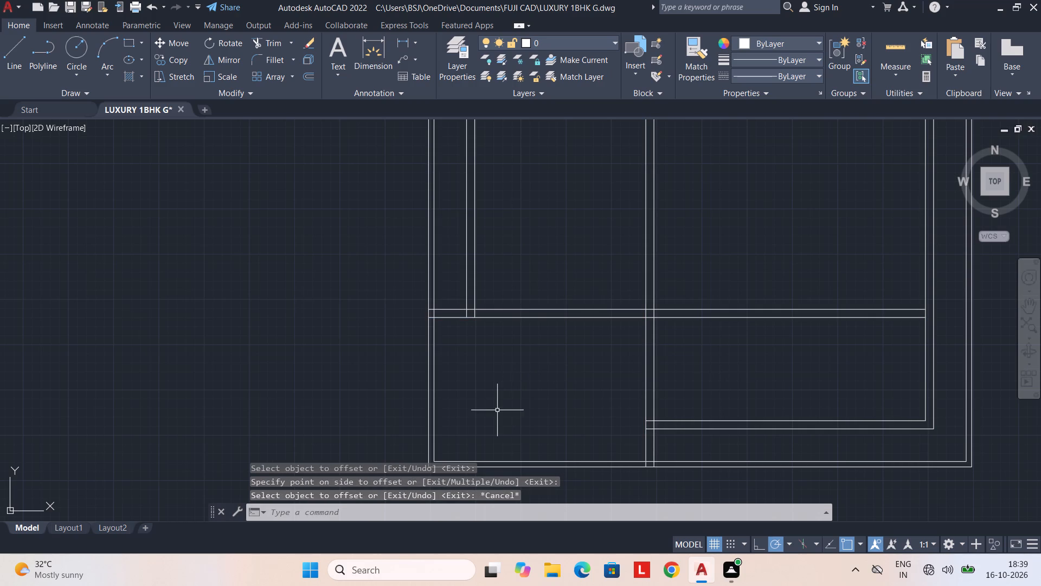
# Trim the overlapping lines where the horizontal partition meets the left outer and left inner walls.
pyautogui.write('TR')
pyautogui.press('space')
pyautogui.scroll(2, 421, 320)
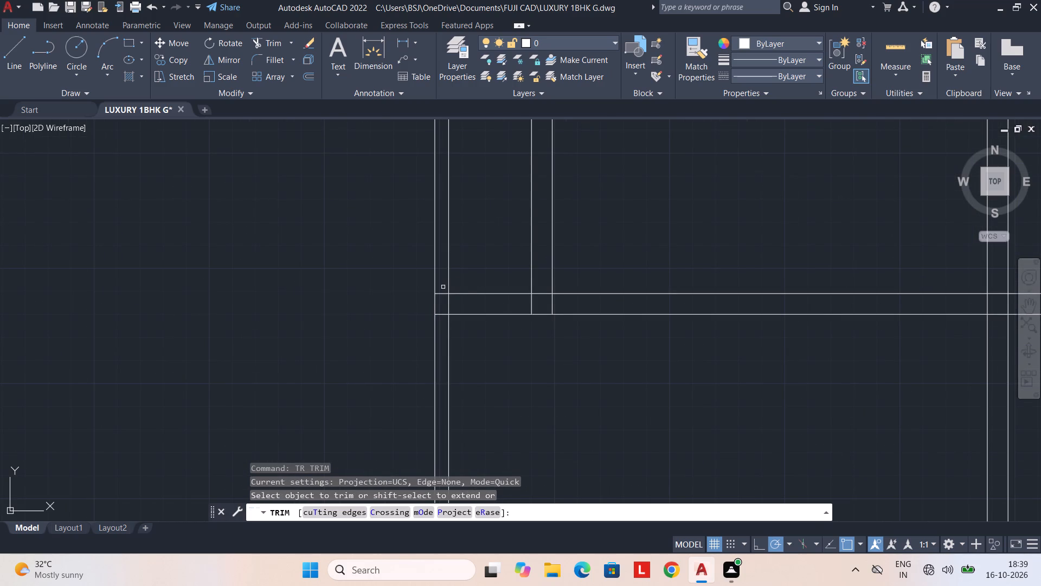
pyautogui.moveTo(443, 287); pyautogui.dragTo(470, 309)
pyautogui.moveTo(526, 305); pyautogui.dragTo(570, 301)
pyautogui.click(544, 292)
# Trim the overlapping line segments inside the crossing of the horizontal and vertical partitions.
pyautogui.scroll(-3, 573, 313)
pyautogui.moveTo(669, 360); pyautogui.dragTo(605, 377, button='middle')
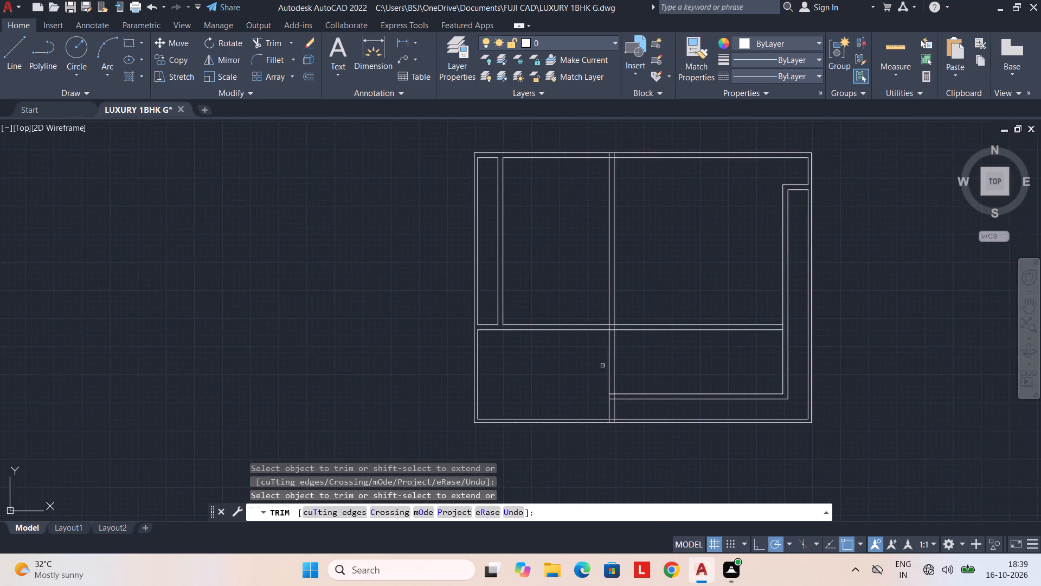
pyautogui.scroll(3, 603, 323)
pyautogui.moveTo(611, 347); pyautogui.dragTo(640, 346)
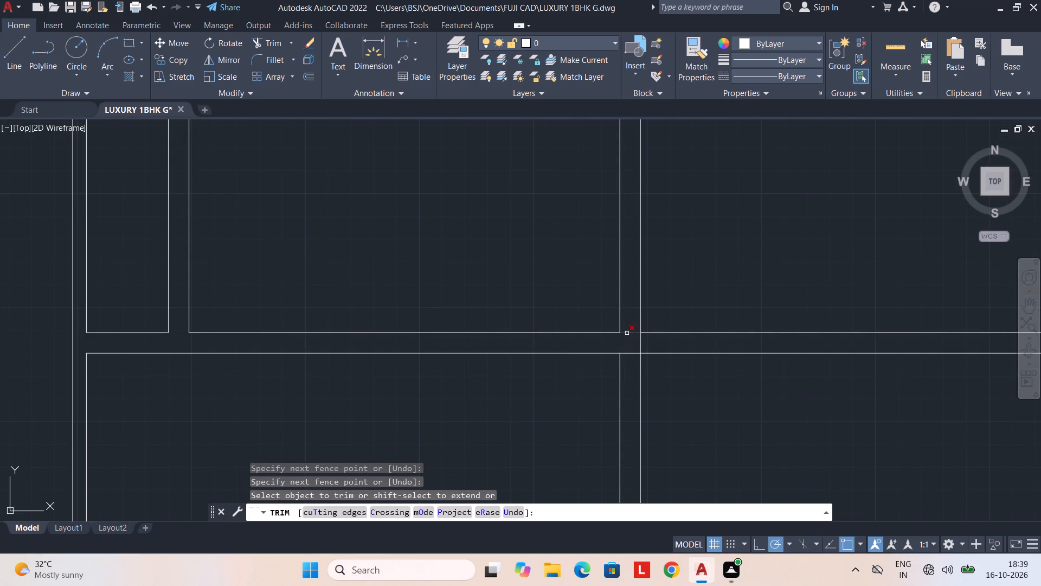
pyautogui.click(627, 333)
pyautogui.click(628, 355)
pyautogui.click(640, 346)
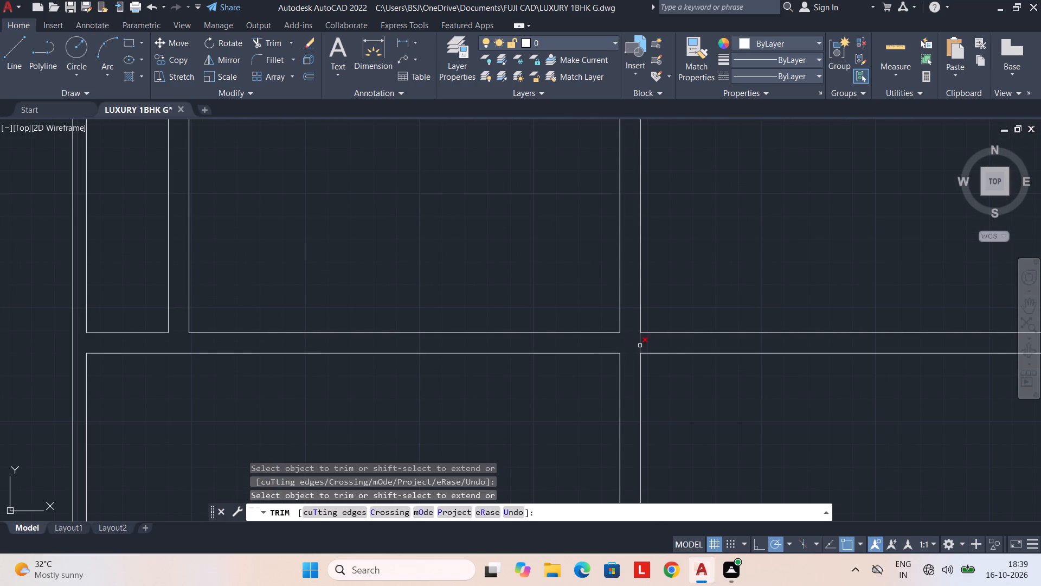
# Trim the overlapping lines where the vertical partition meets the lower inner wall and the bottom outer wall.
pyautogui.scroll(-3, 601, 349)
pyautogui.moveTo(580, 398); pyautogui.dragTo(531, 380, button='middle')
pyautogui.scroll(3, 548, 395)
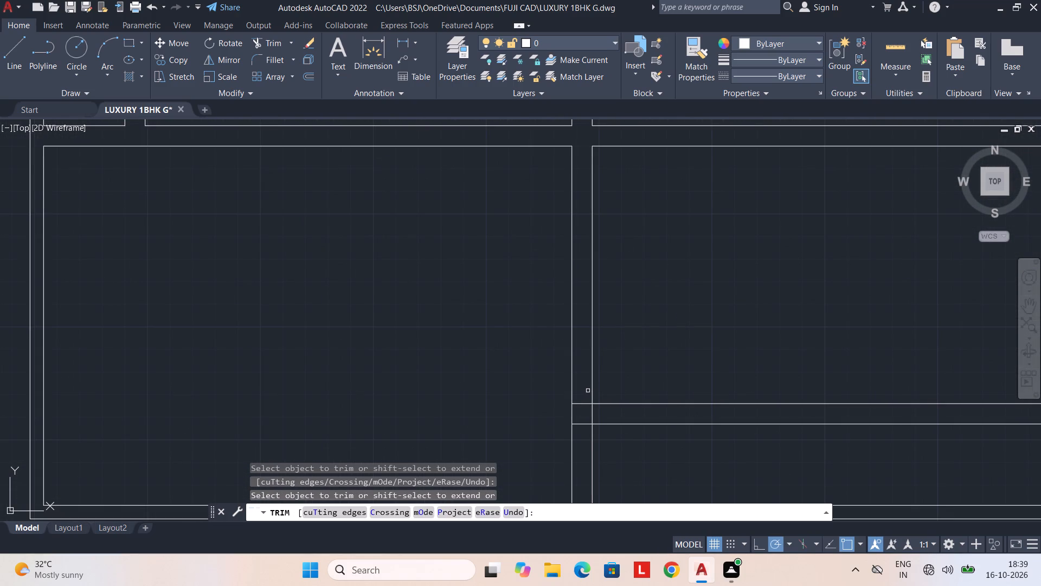
pyautogui.moveTo(587, 392); pyautogui.dragTo(596, 418)
pyautogui.scroll(-3, 595, 416)
pyautogui.moveTo(588, 426); pyautogui.dragTo(584, 388, button='middle')
pyautogui.scroll(3, 584, 400)
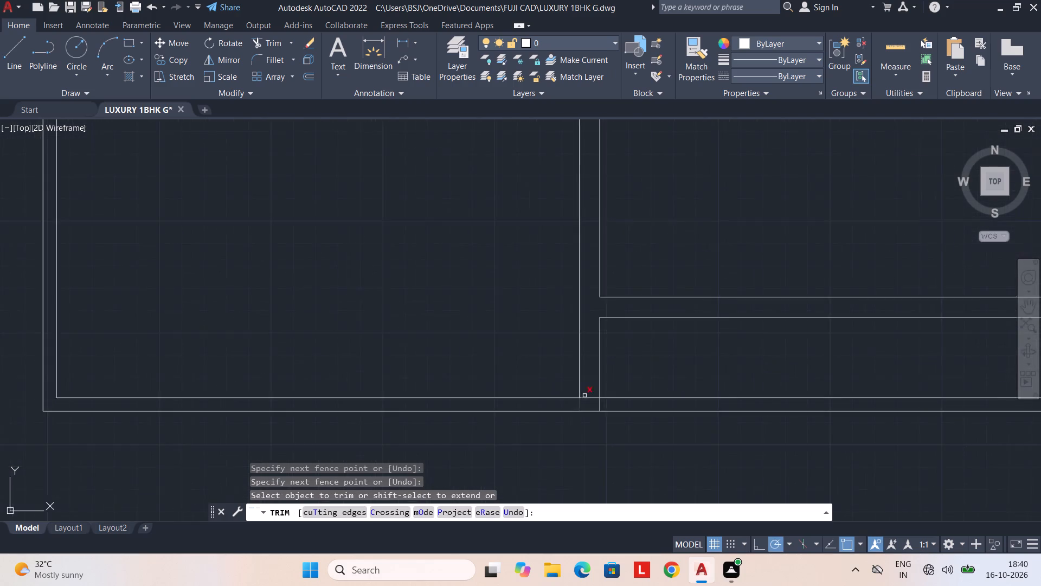
pyautogui.scroll(3, 584, 394)
pyautogui.moveTo(537, 431); pyautogui.dragTo(665, 430)
pyautogui.scroll(-5, 624, 393)
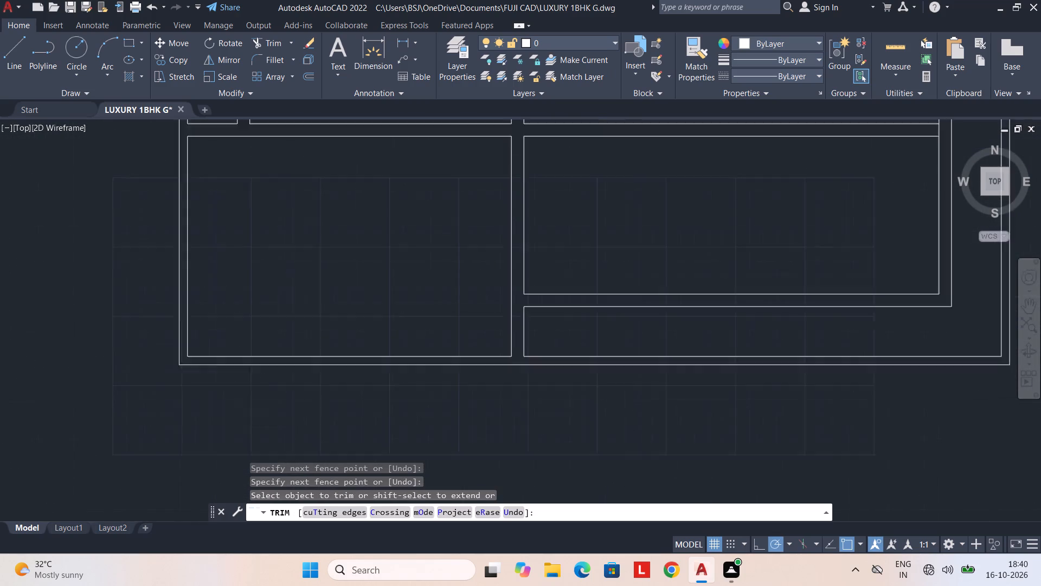
pyautogui.scroll(-1, 455, 329)
pyautogui.moveTo(455, 333); pyautogui.dragTo(513, 382, button='middle')
pyautogui.moveTo(482, 347); pyautogui.dragTo(508, 368, button='middle')
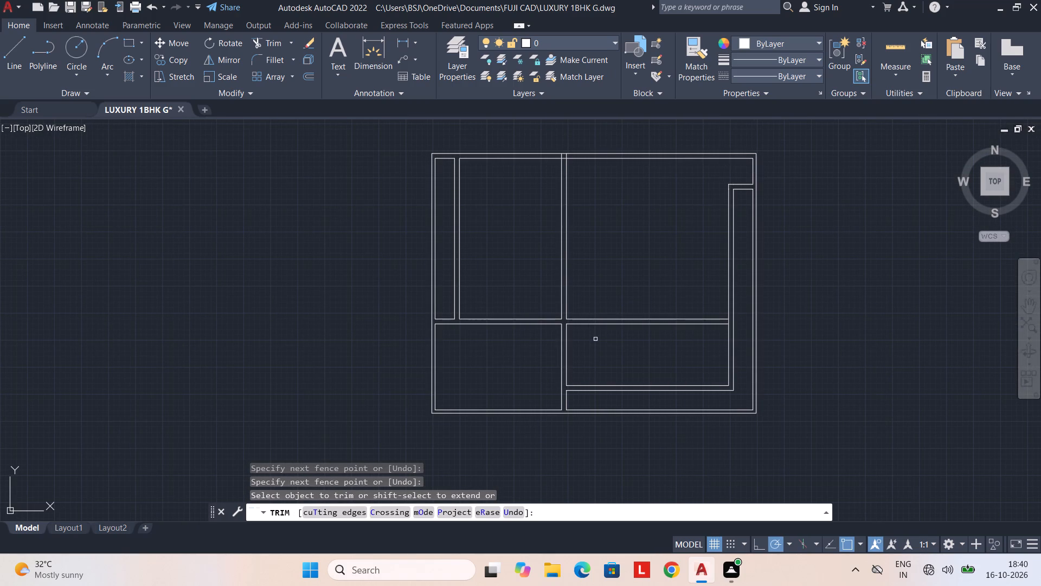
pyautogui.press('Escape')
# Draw a line closing the gap in the vertical partition's right face at the horizontal partition.
pyautogui.press('l')
pyautogui.press('space')
pyautogui.scroll(2, 556, 313)
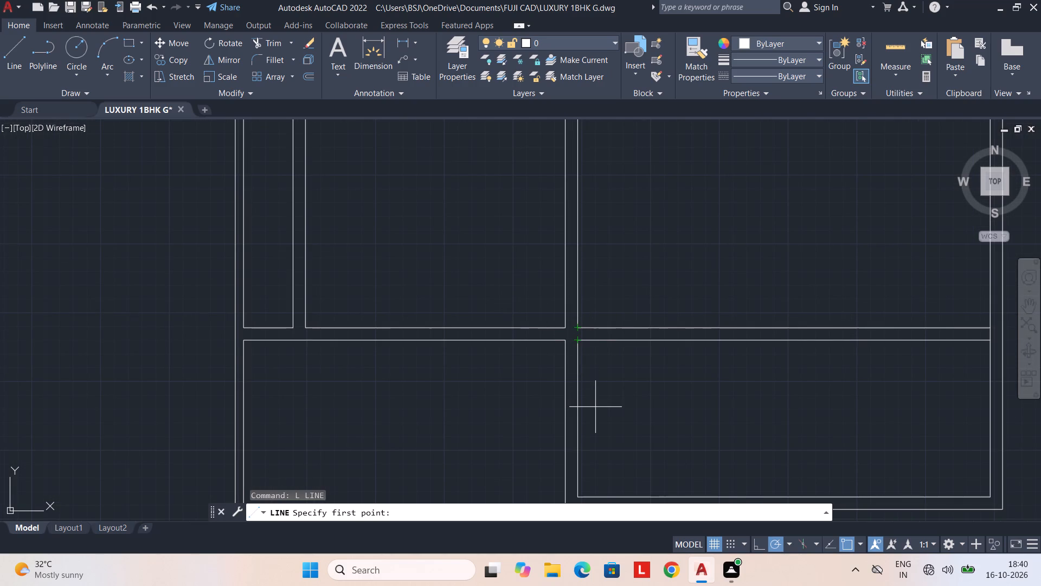
pyautogui.click(577, 327)
pyautogui.click(577, 343)
pyautogui.press('Escape')
# Trim away both horizontal partition lines between the vertical partition and the right inner wall.
pyautogui.write('TR')
pyautogui.press('space')
pyautogui.moveTo(637, 305); pyautogui.dragTo(638, 372)
pyautogui.scroll(-3, 637, 361)
pyautogui.moveTo(632, 369); pyautogui.dragTo(624, 389, button='middle')
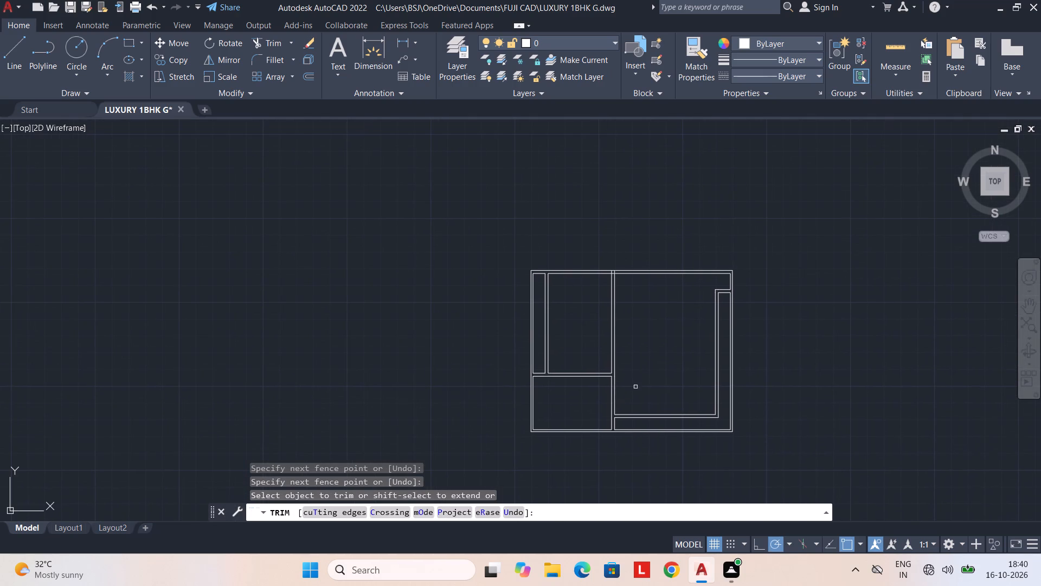
pyautogui.scroll(2, 607, 428)
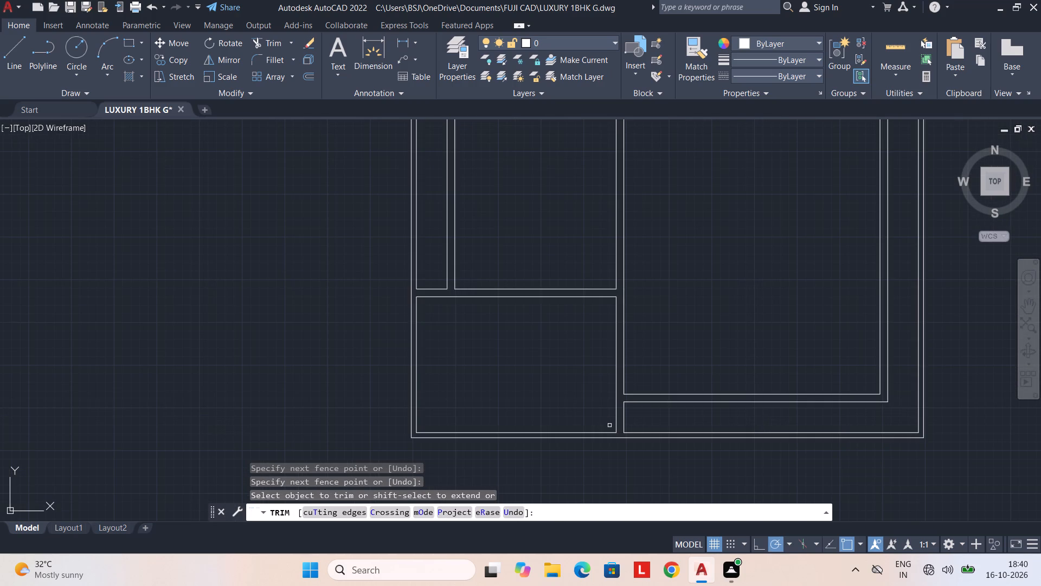
pyautogui.press('Escape')
# Extend the lower inner wall's outer line to the vertical partition's left face, and the bottom boundary's inner line across the gap.
pyautogui.write('EX')
pyautogui.press('space')
pyautogui.scroll(1, 650, 409)
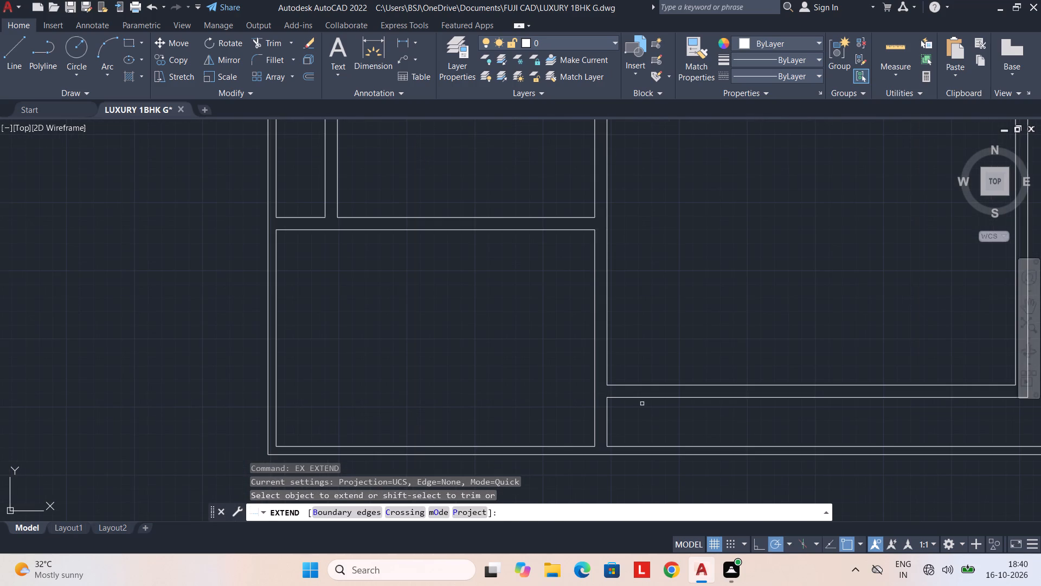
pyautogui.click(631, 399)
pyautogui.press('Escape')
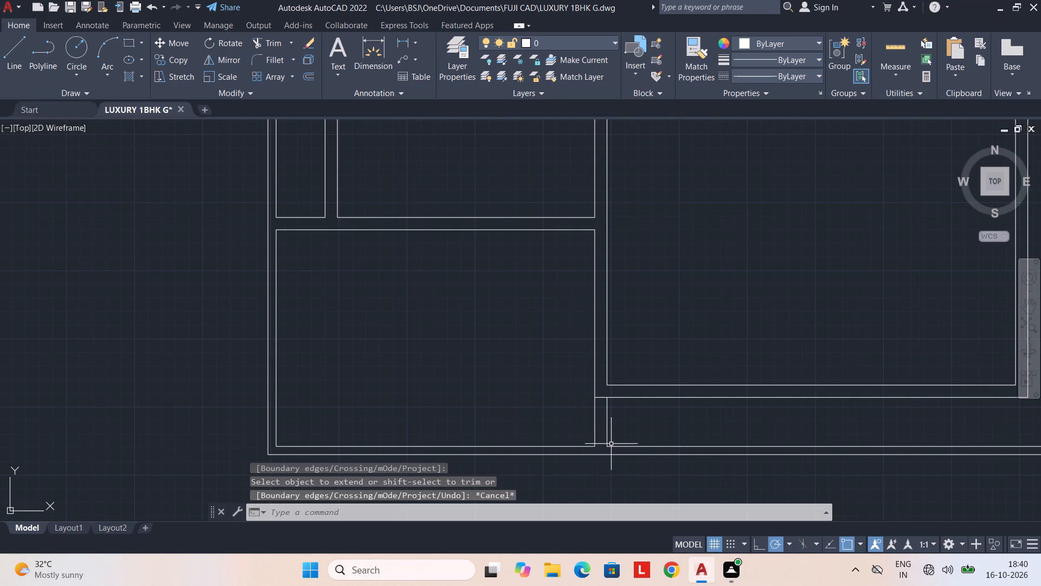
pyautogui.press('space')
pyautogui.click(616, 447)
pyautogui.press('Escape')
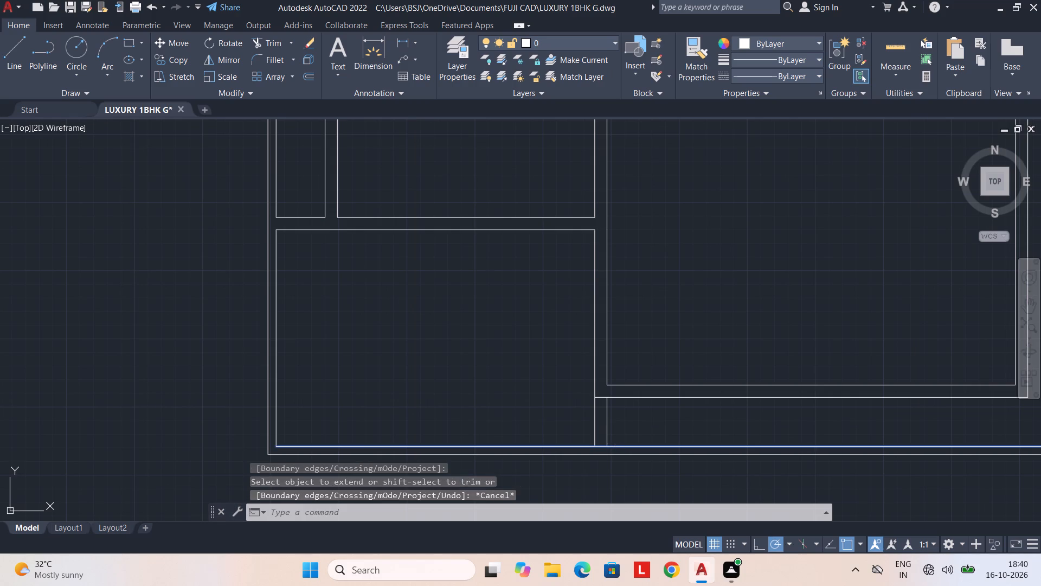
# Trim away both vertical partition lines between the lower inner wall and the bottom outer wall.
pyautogui.write('TR')
pyautogui.press('space')
pyautogui.moveTo(625, 422); pyautogui.dragTo(528, 416)
pyautogui.scroll(-2, 534, 409)
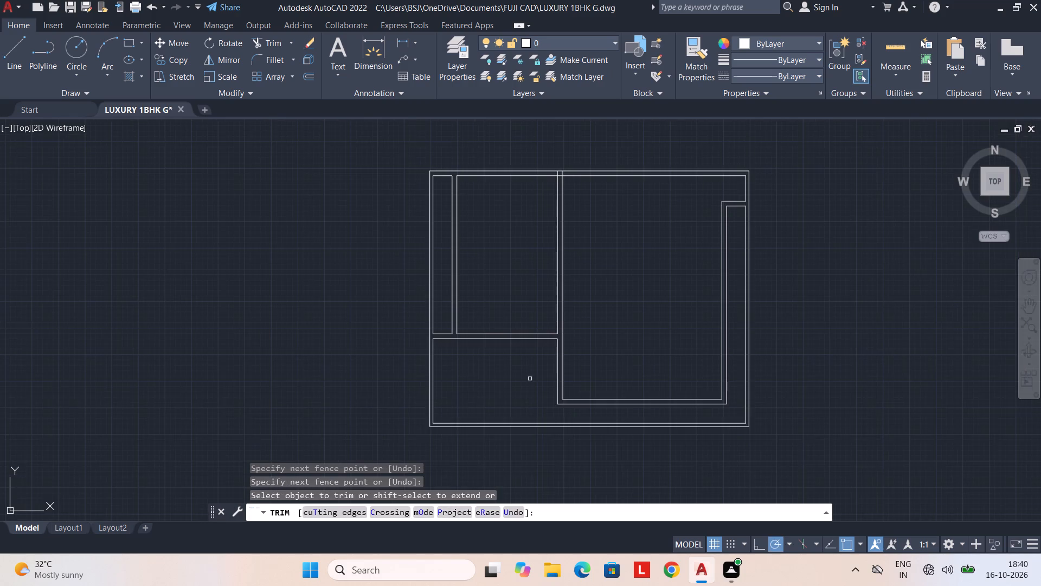
pyautogui.moveTo(528, 377); pyautogui.dragTo(530, 401, button='middle')
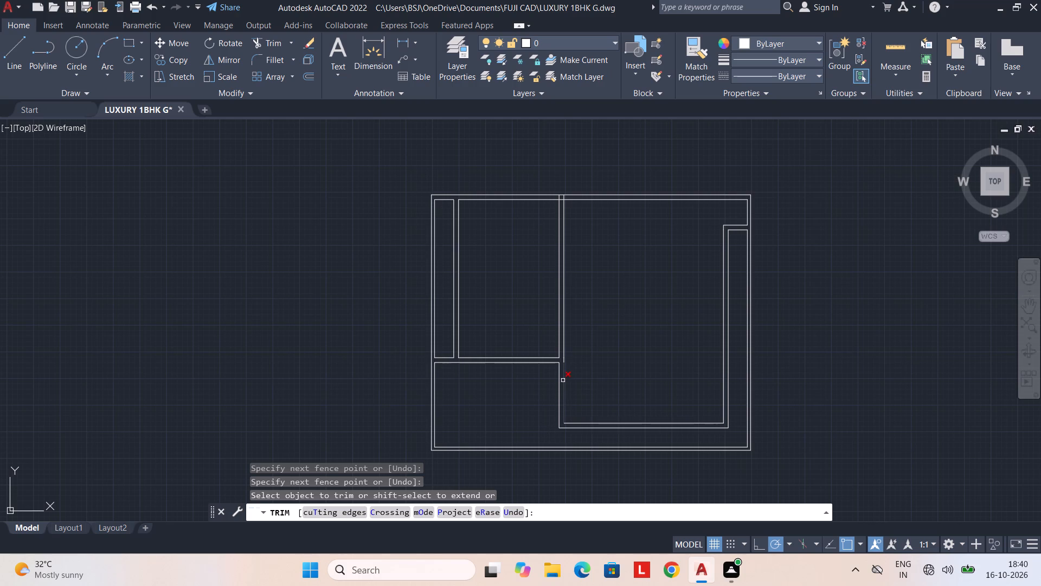
pyautogui.moveTo(522, 398); pyautogui.dragTo(564, 402, button='middle')
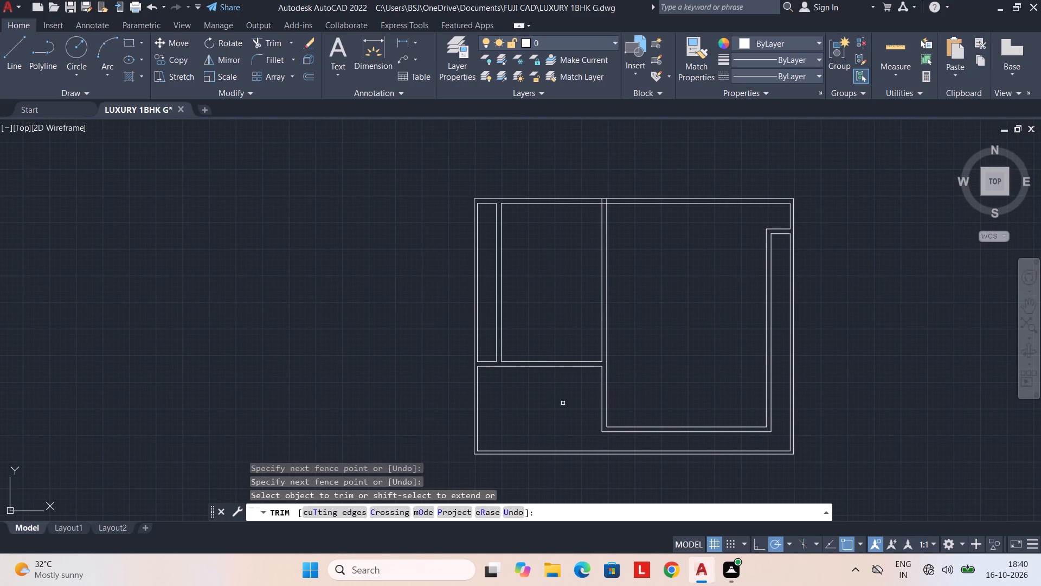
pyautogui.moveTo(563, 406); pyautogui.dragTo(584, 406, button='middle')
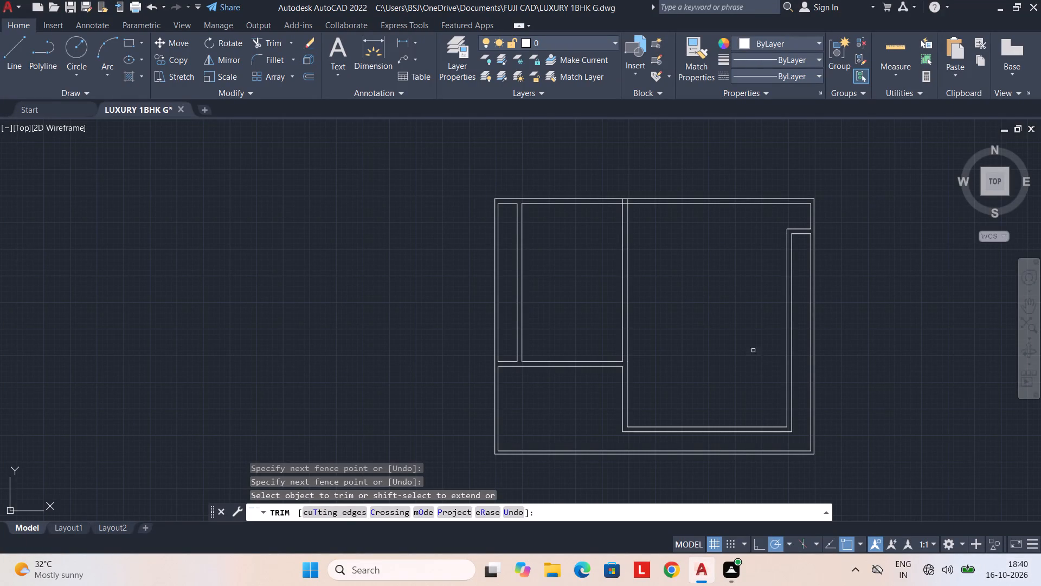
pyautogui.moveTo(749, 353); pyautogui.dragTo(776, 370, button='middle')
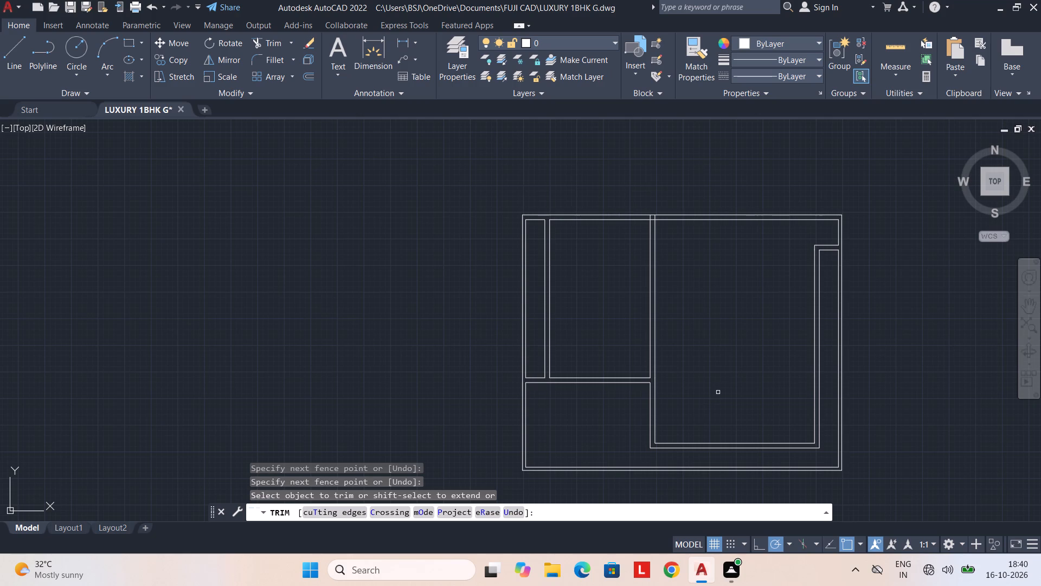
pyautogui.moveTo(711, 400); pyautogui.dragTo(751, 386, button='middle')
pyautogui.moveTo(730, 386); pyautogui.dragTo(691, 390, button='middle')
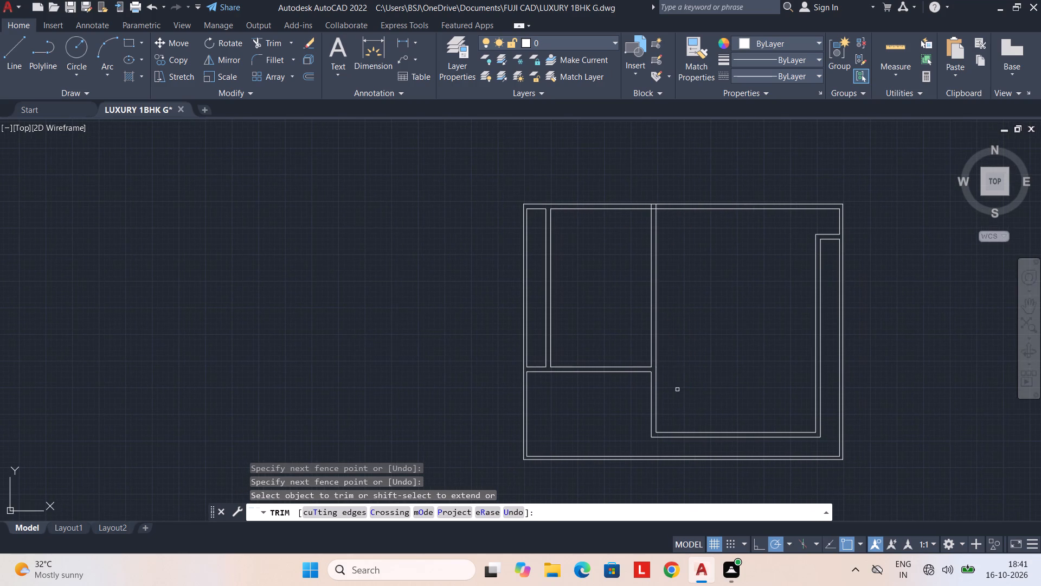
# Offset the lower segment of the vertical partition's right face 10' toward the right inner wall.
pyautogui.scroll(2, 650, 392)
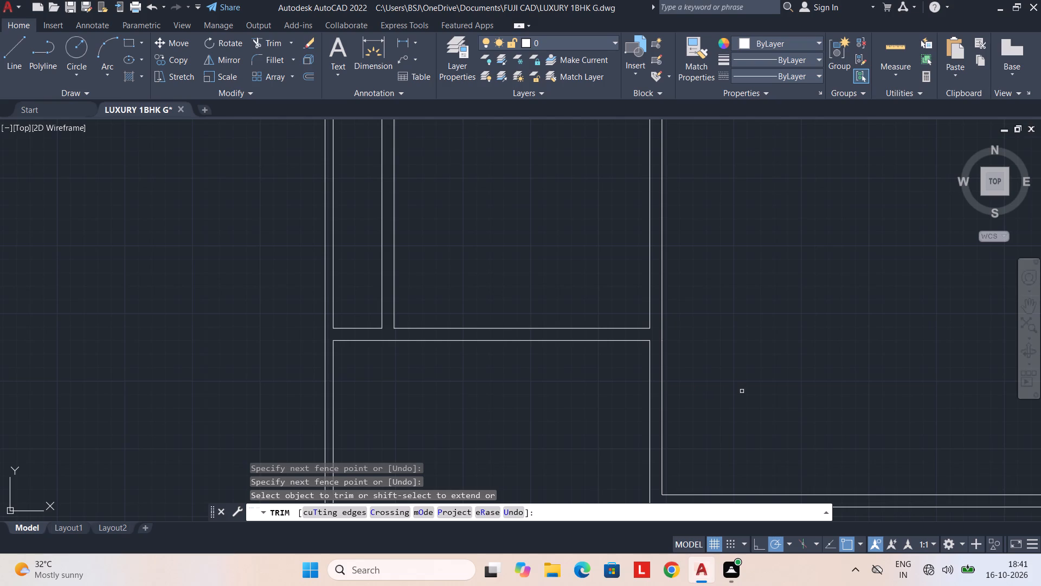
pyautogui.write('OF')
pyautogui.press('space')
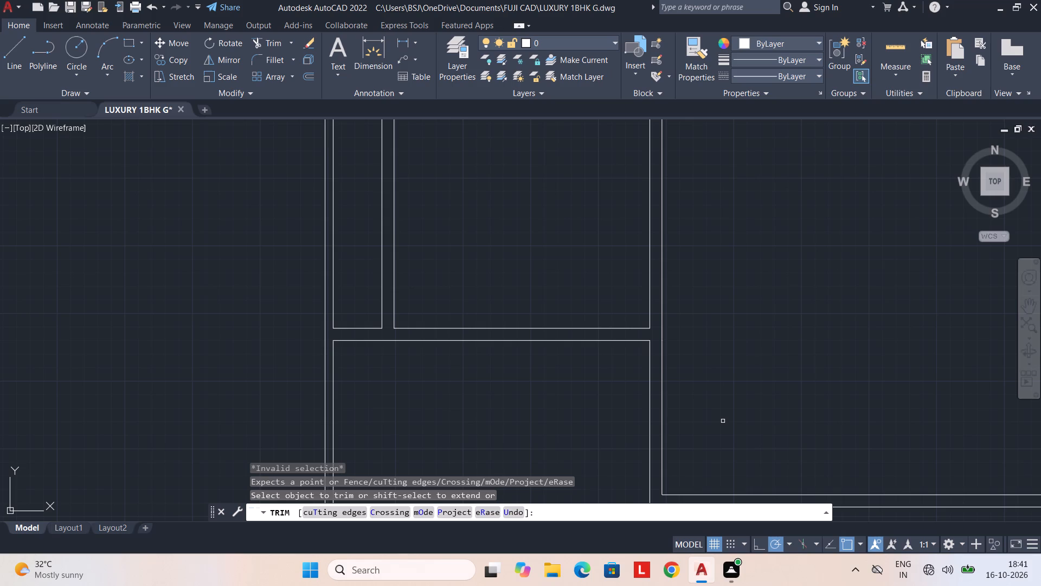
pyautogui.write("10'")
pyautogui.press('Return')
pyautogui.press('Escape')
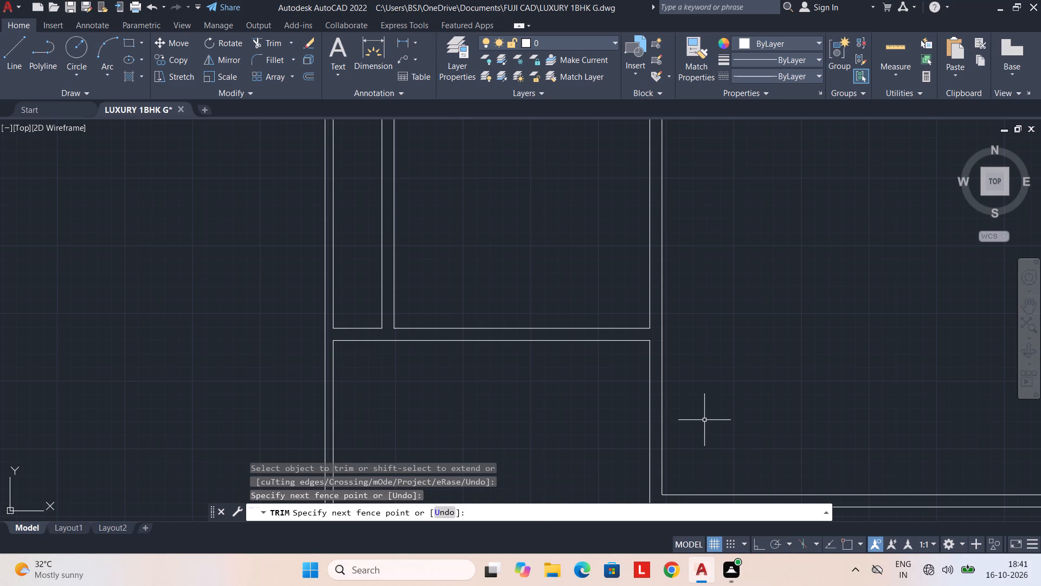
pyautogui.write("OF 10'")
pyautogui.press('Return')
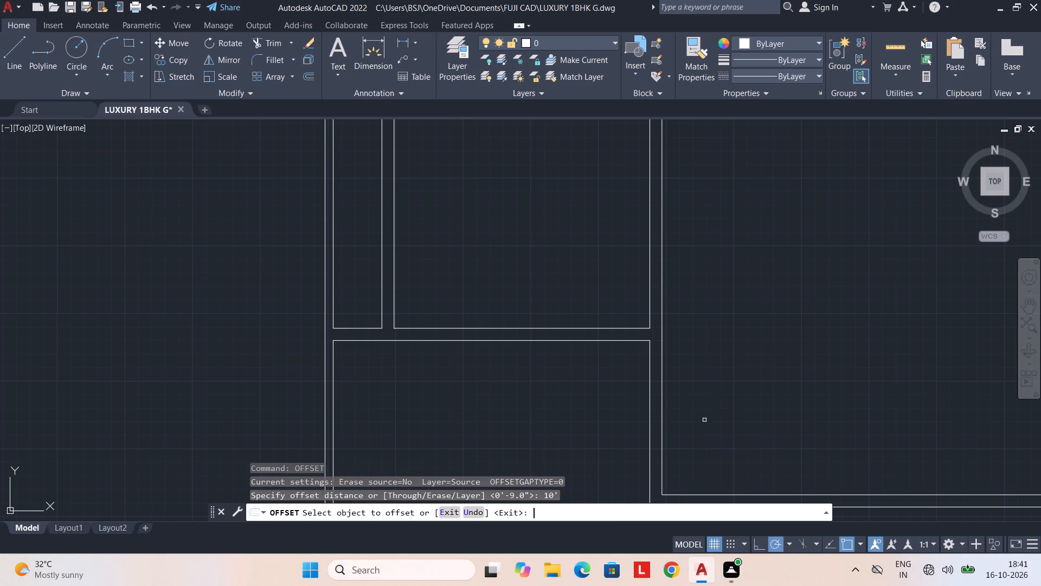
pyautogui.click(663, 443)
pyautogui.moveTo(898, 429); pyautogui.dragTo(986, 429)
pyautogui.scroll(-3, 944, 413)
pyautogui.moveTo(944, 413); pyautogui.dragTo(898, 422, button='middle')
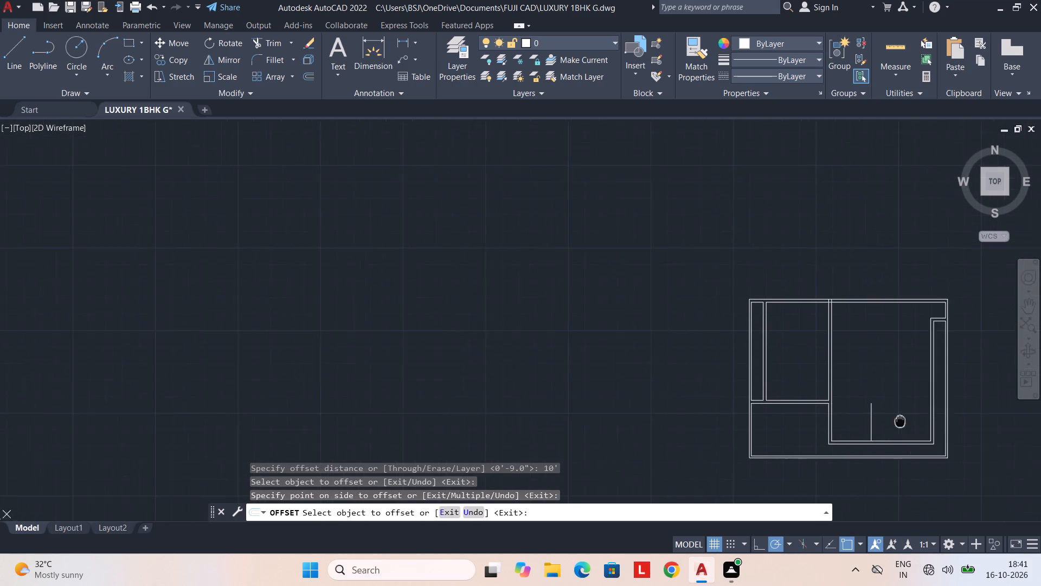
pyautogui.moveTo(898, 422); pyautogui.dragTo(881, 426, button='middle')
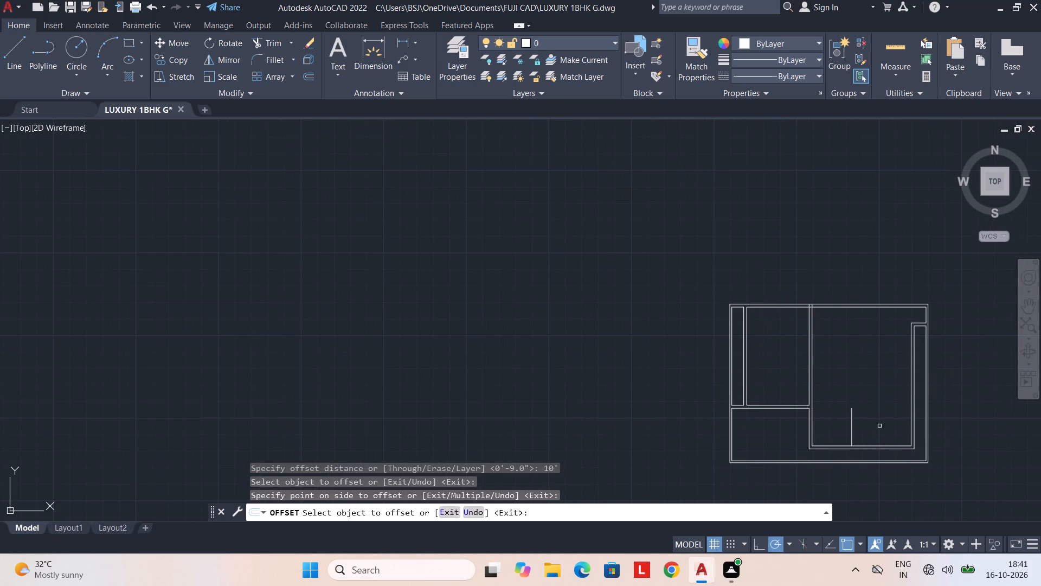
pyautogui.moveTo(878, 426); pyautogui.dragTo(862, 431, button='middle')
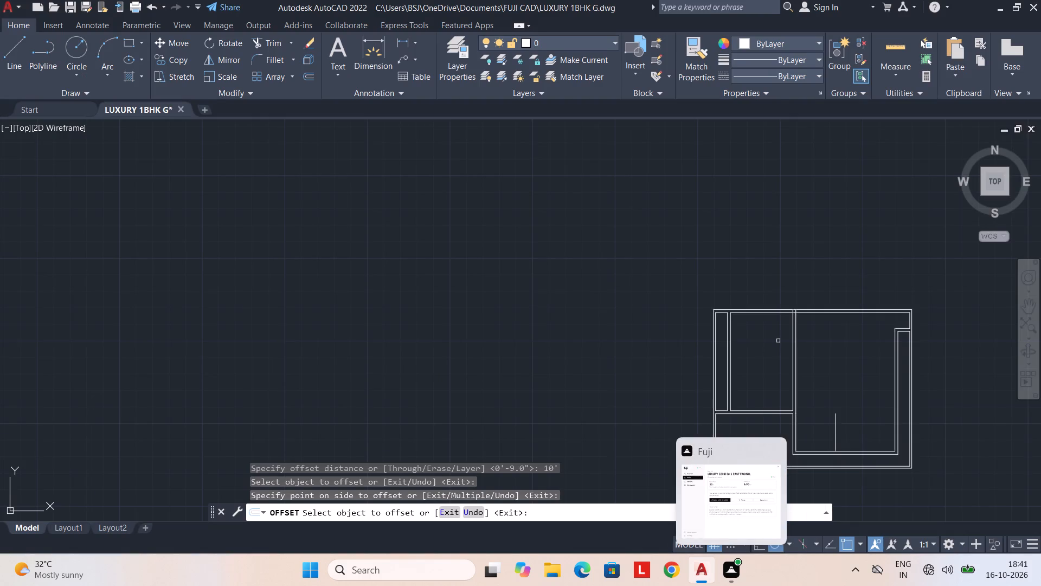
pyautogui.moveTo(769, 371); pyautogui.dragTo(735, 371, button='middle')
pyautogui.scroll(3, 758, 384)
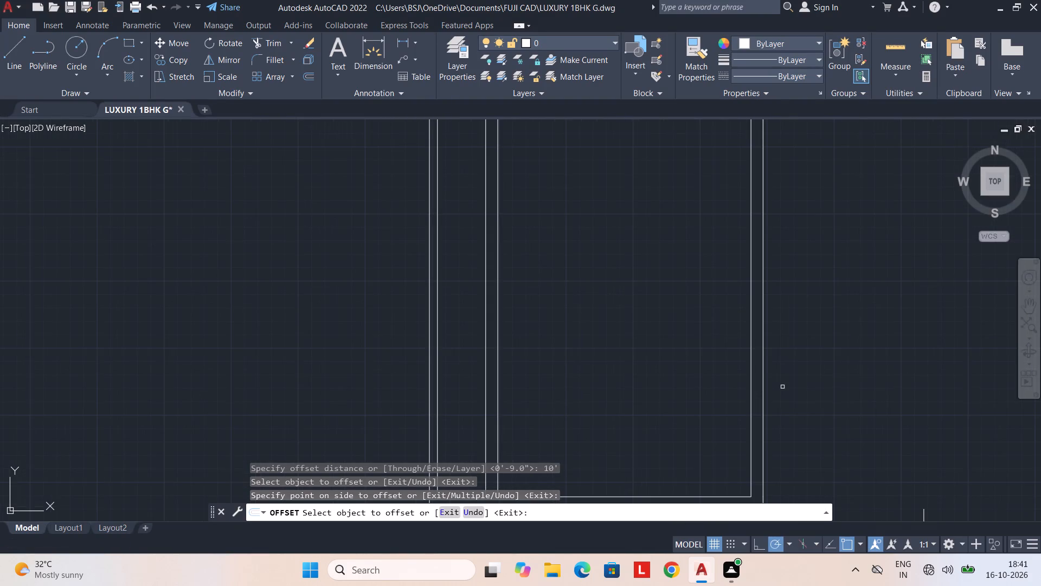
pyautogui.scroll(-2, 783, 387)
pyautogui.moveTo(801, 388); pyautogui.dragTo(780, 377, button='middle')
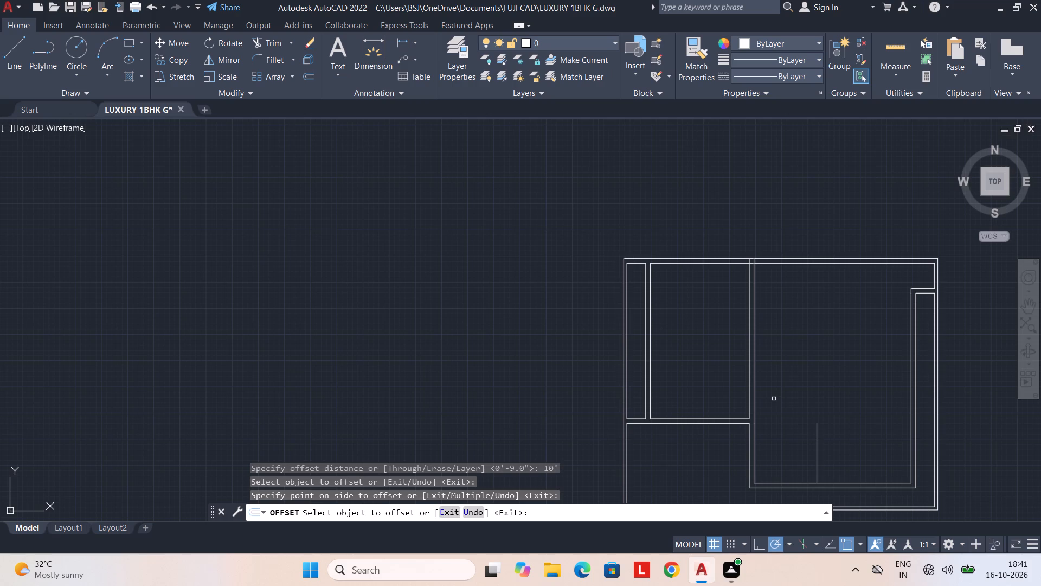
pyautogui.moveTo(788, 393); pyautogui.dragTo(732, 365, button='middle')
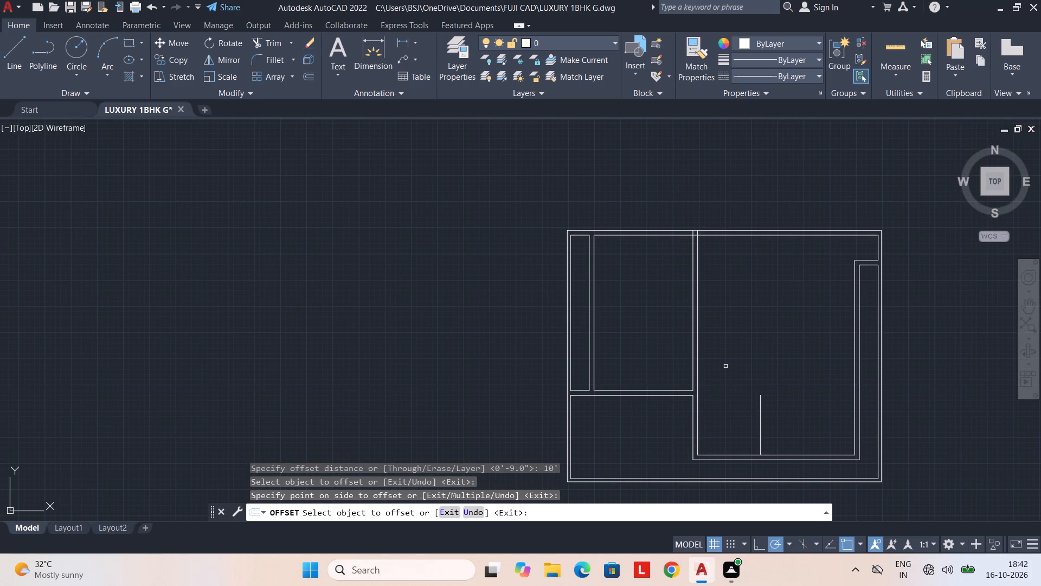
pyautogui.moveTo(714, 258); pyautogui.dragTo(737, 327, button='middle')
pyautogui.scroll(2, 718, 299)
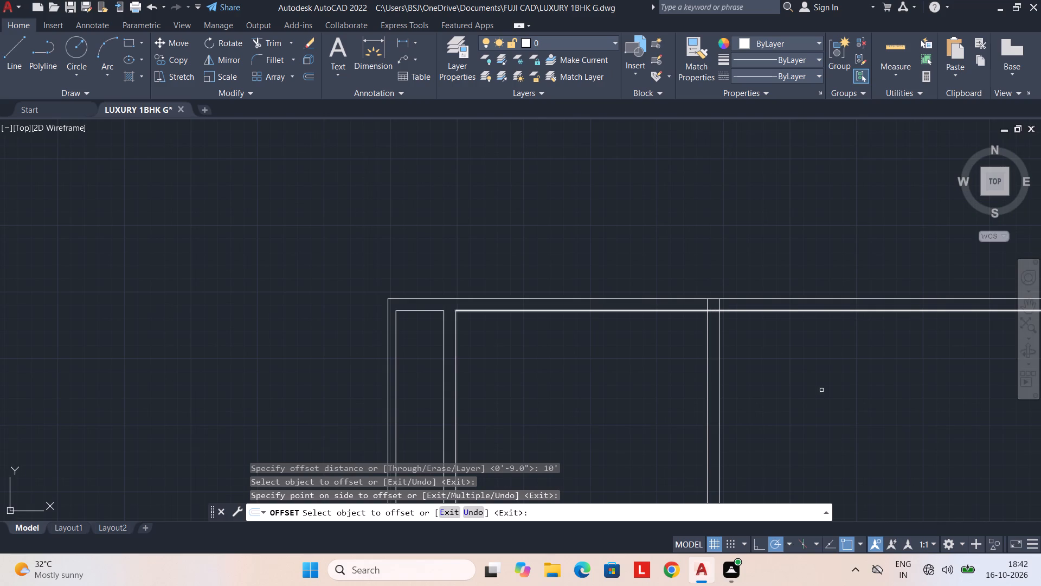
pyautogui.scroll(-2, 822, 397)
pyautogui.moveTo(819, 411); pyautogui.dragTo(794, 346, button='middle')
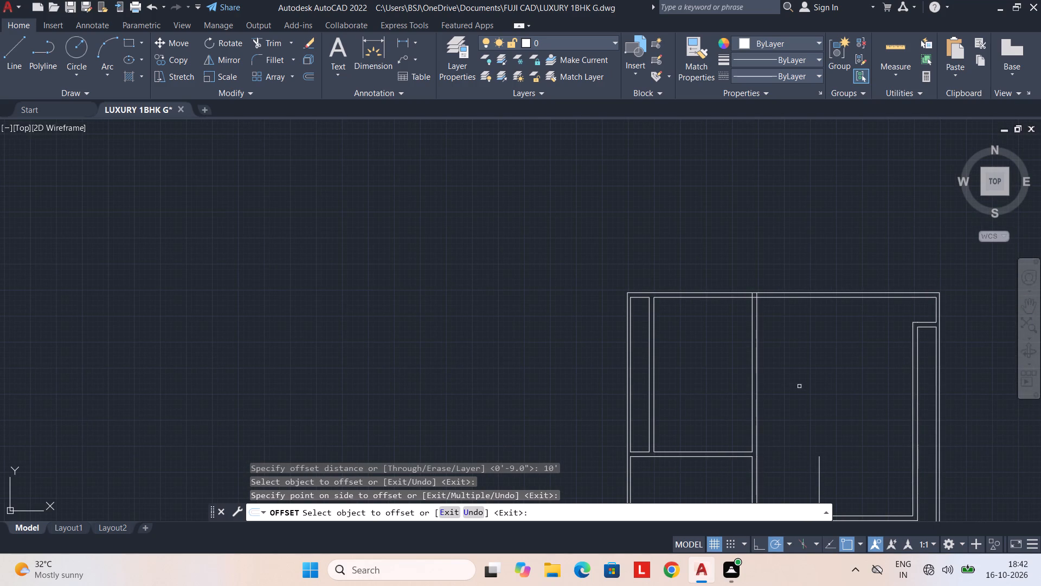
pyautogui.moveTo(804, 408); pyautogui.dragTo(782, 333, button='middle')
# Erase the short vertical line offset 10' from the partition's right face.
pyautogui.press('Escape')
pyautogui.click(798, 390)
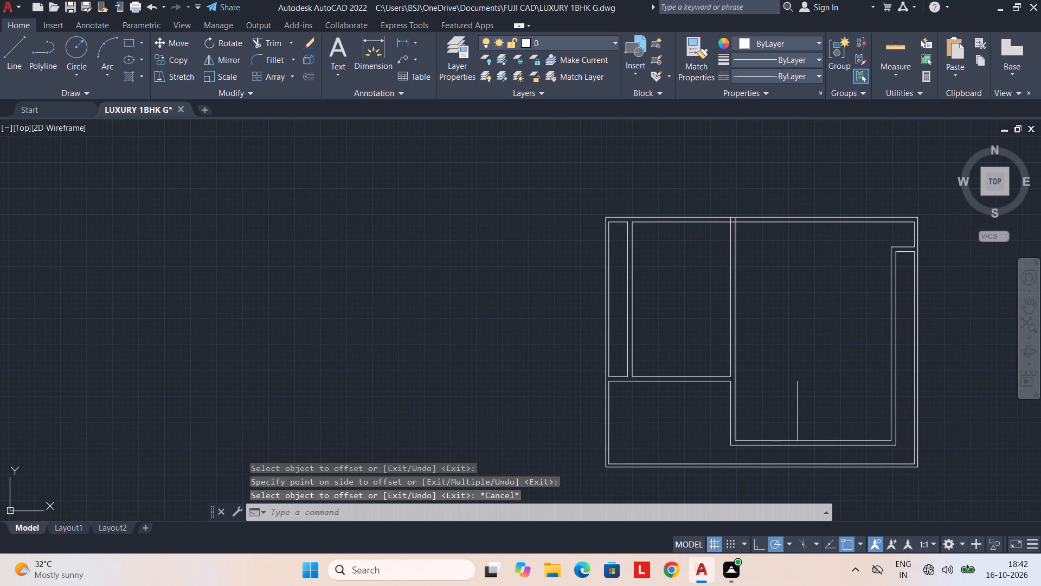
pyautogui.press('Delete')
# Join the three collinear segments of the central vertical partition's right face into one line.
pyautogui.moveTo(798, 391); pyautogui.dragTo(783, 341, button='middle')
pyautogui.scroll(2, 770, 347)
pyautogui.moveTo(784, 341); pyautogui.dragTo(762, 339, button='middle')
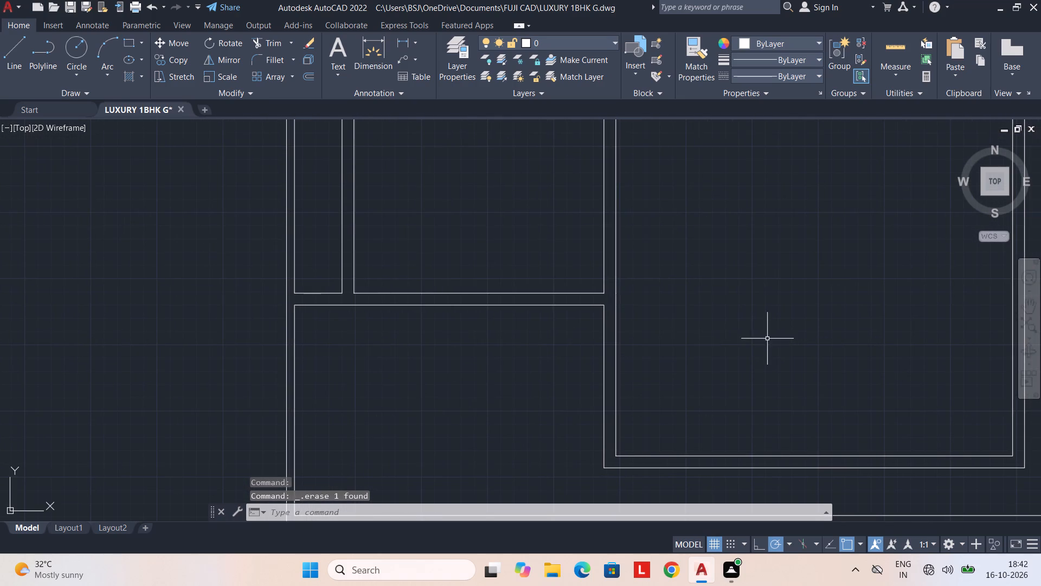
pyautogui.scroll(-2, 652, 321)
pyautogui.moveTo(675, 323); pyautogui.dragTo(629, 320, button='middle')
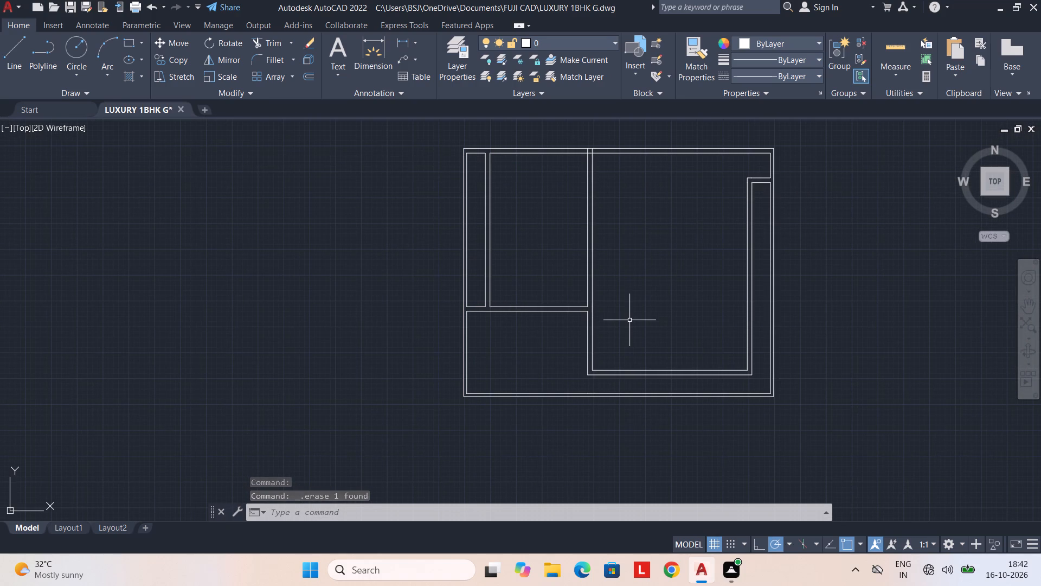
pyautogui.scroll(1, 589, 322)
pyautogui.click(592, 309)
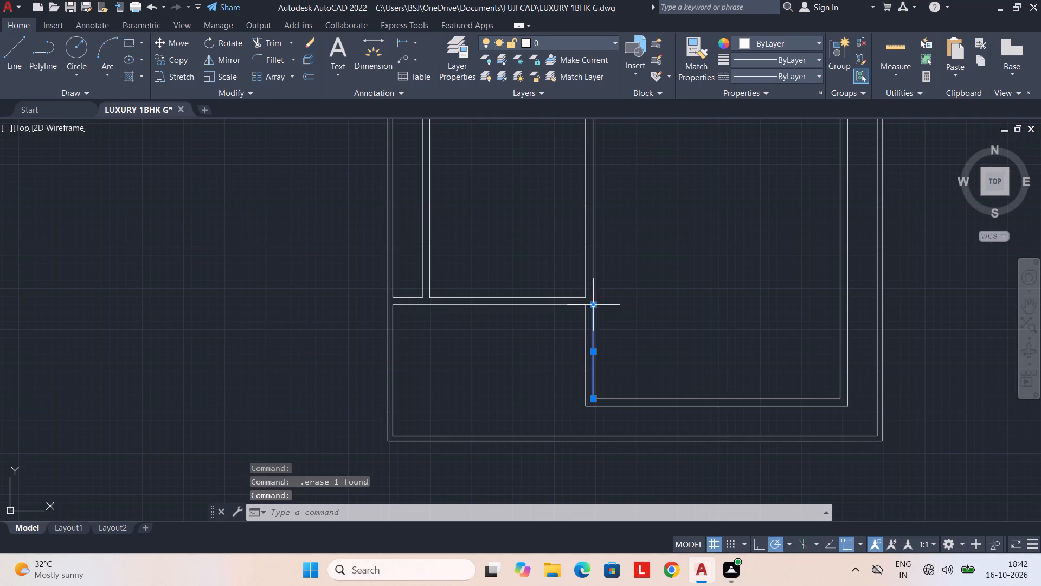
pyautogui.click(594, 259)
pyautogui.scroll(3, 596, 284)
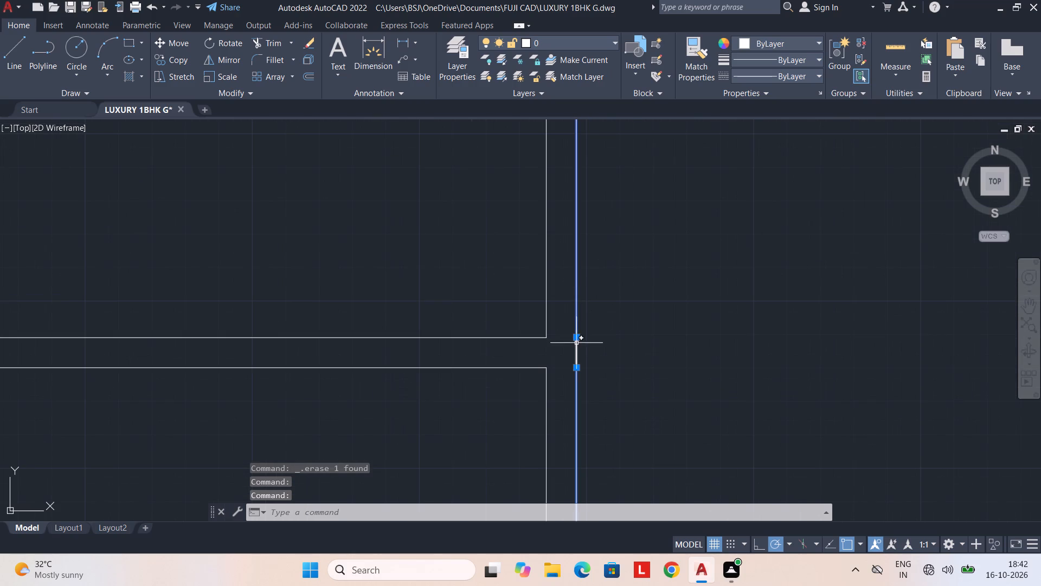
pyautogui.click(576, 356)
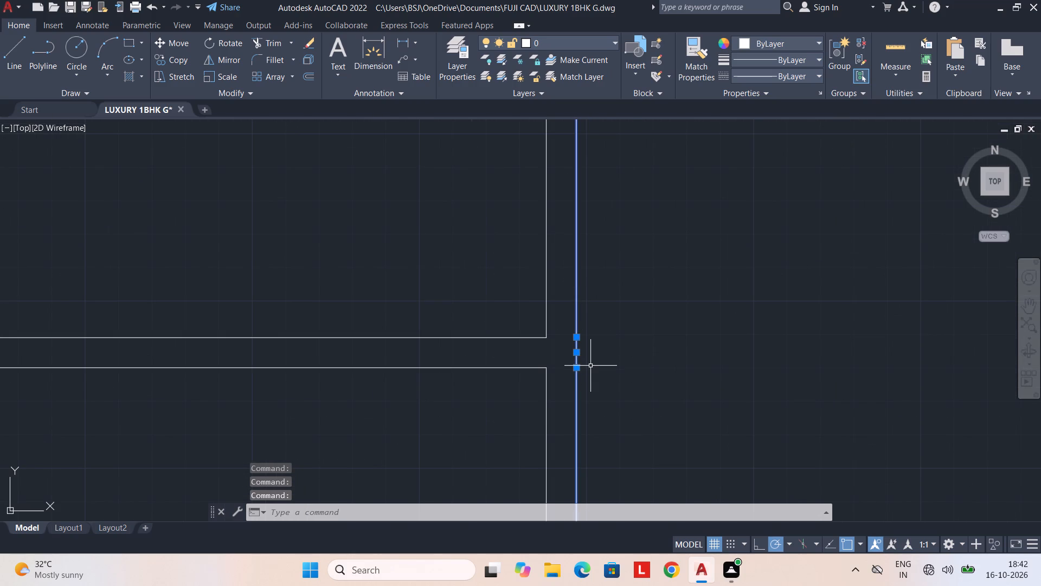
pyautogui.press('j')
pyautogui.press('space')
pyautogui.scroll(-2, 583, 365)
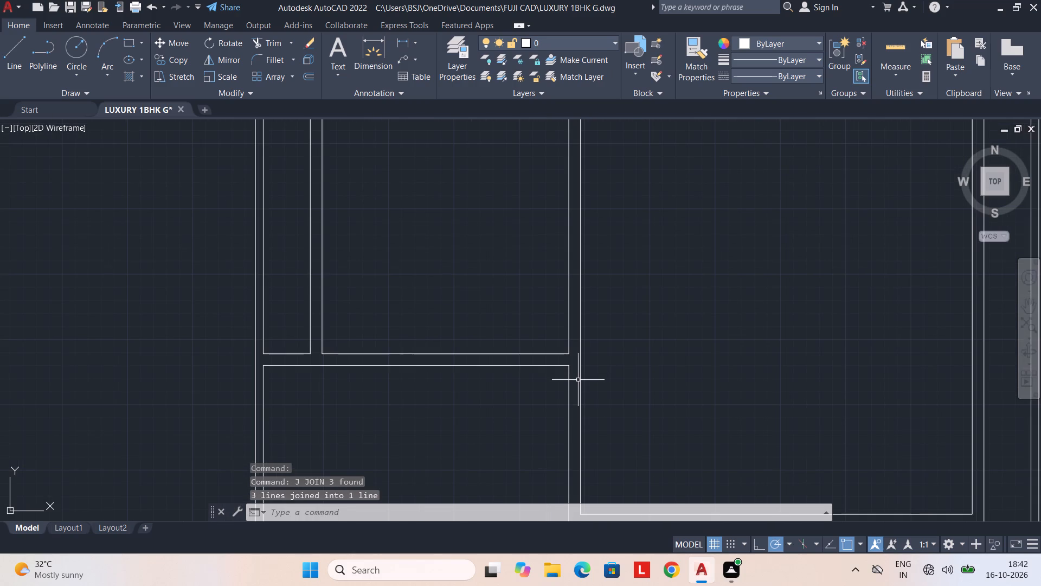
# Offset the joined right face of the central vertical partition 15' toward the right inner wall.
pyautogui.write('OF')
pyautogui.press('space')
pyautogui.write("15'")
pyautogui.press('Return')
pyautogui.scroll(-2, 578, 380)
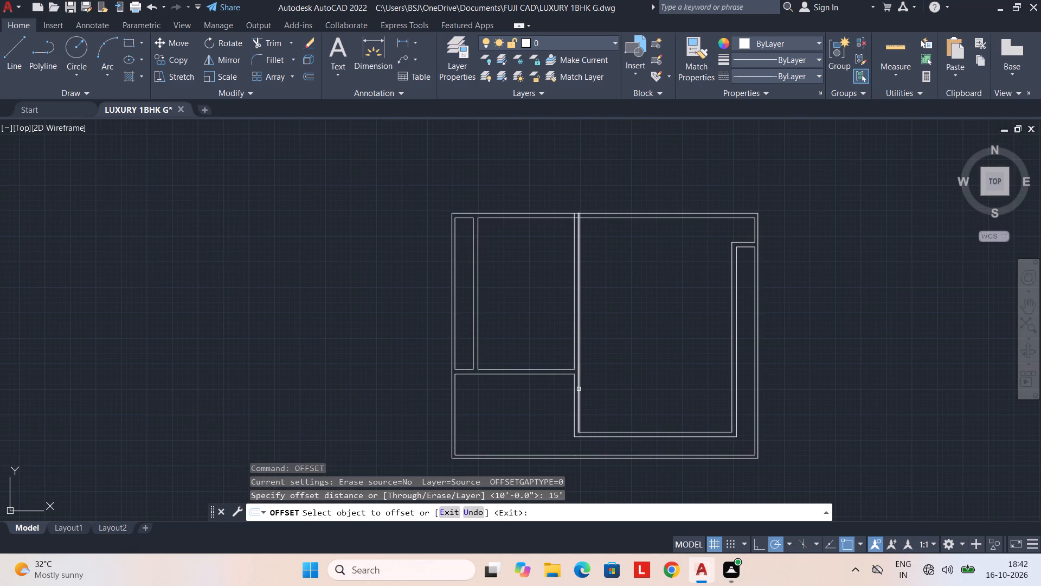
pyautogui.click(580, 389)
pyautogui.click(702, 395)
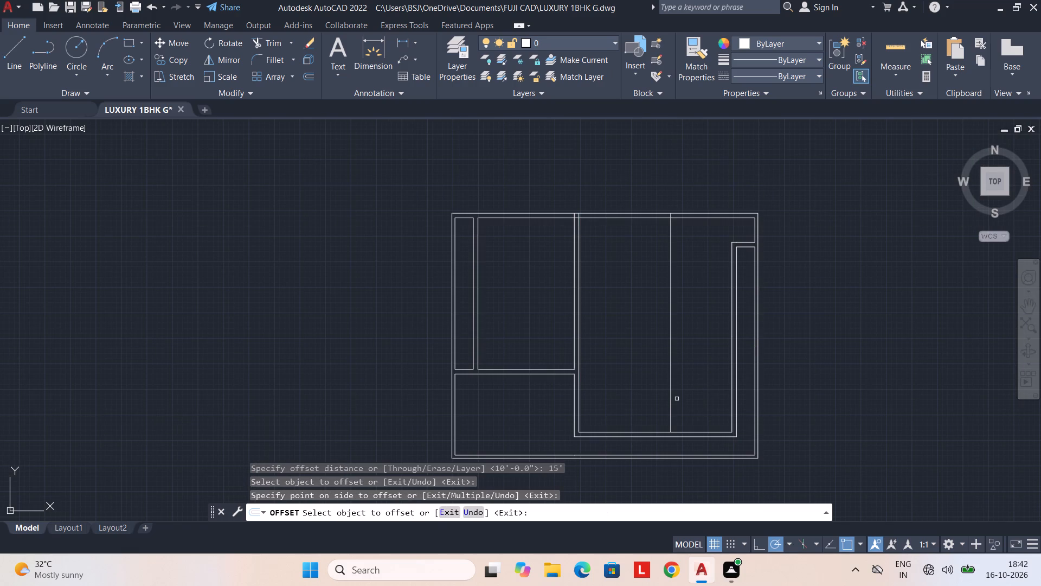
# Offset the new vertical line 6" toward the right inner wall to give the second partition its thickness.
pyautogui.write('OF')
pyautogui.press('space')
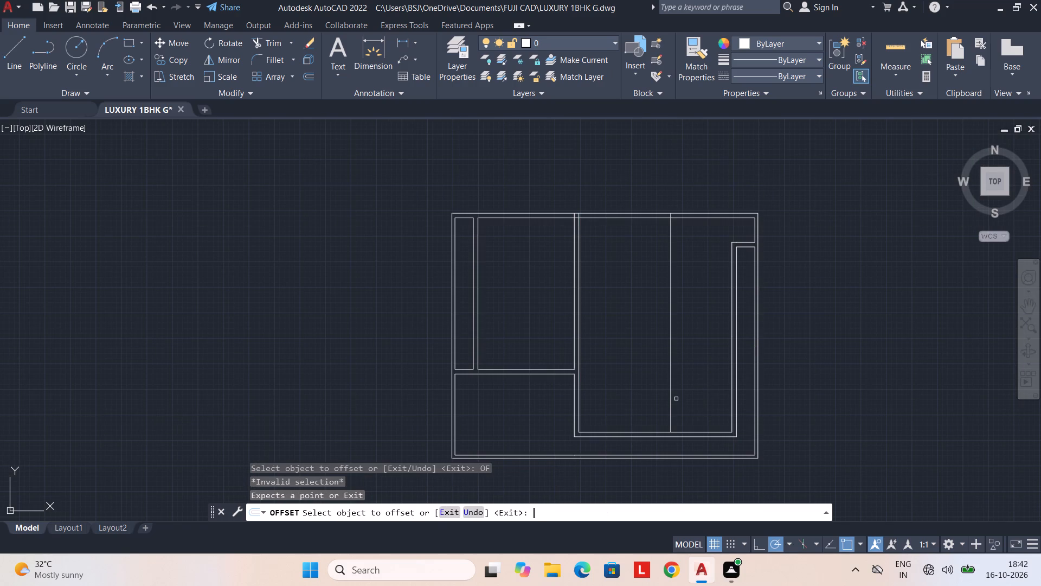
pyautogui.press('Escape')
pyautogui.write('OF 6"')
pyautogui.press('Return')
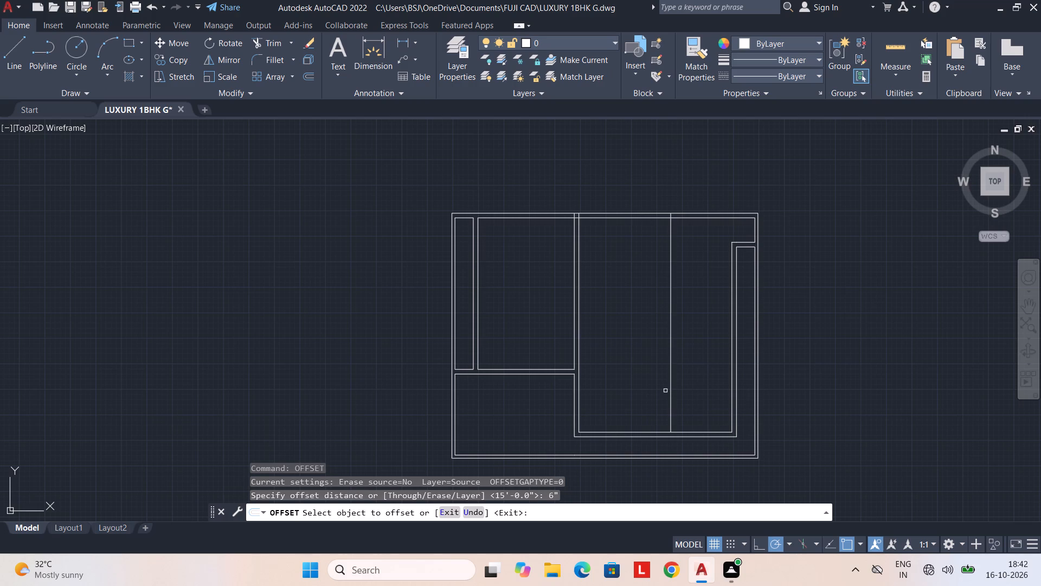
pyautogui.click(671, 390)
pyautogui.click(712, 390)
pyautogui.press('Escape')
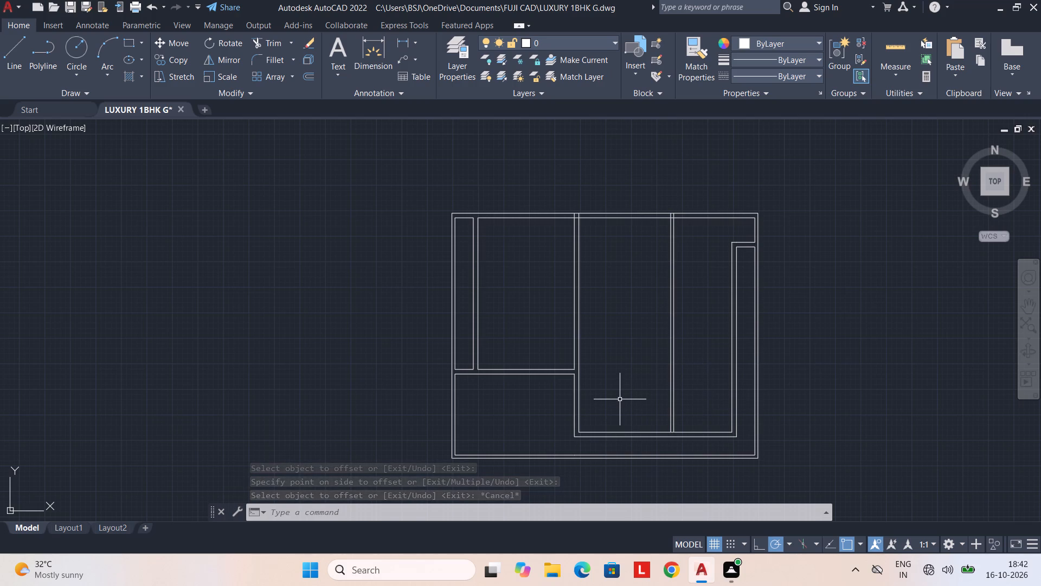
# Offset the lower inner wall line between the central partition and right inner wall 12' upward into the rooms.
pyautogui.moveTo(609, 363); pyautogui.dragTo(602, 371, button='middle')
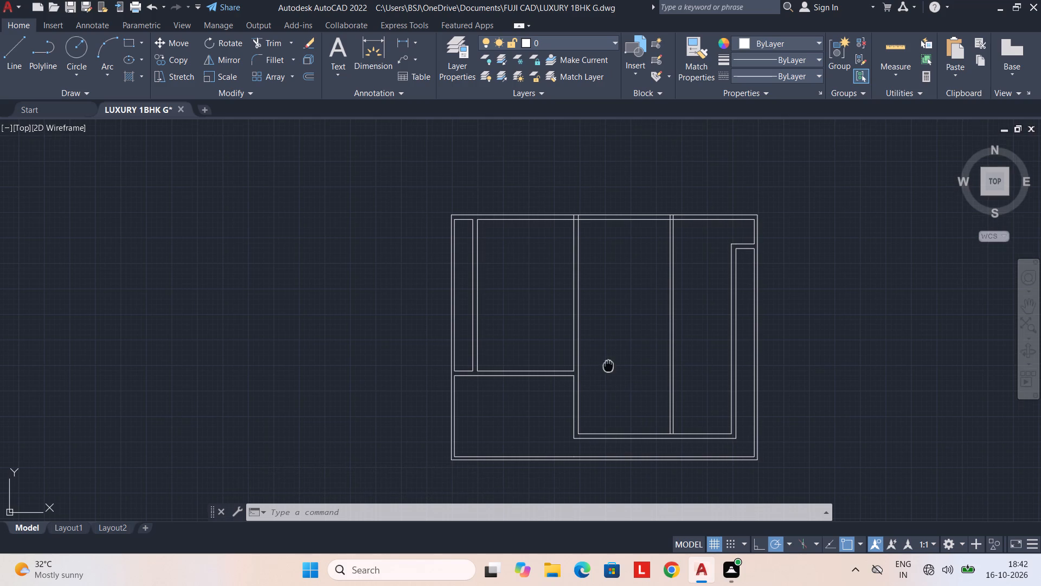
pyautogui.moveTo(602, 371); pyautogui.dragTo(597, 377, button='middle')
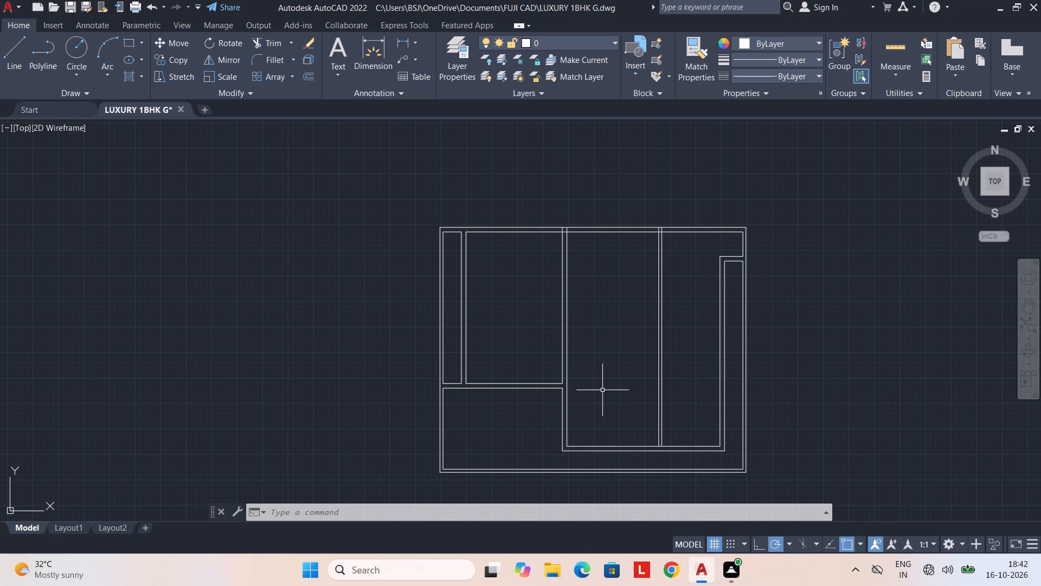
pyautogui.moveTo(607, 390); pyautogui.dragTo(601, 390, button='middle')
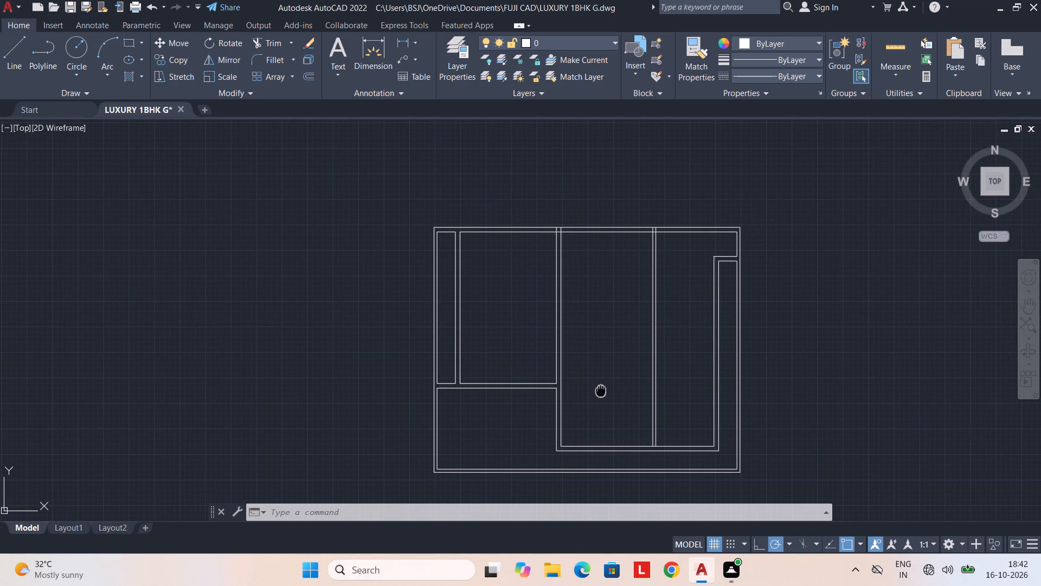
pyautogui.press('space')
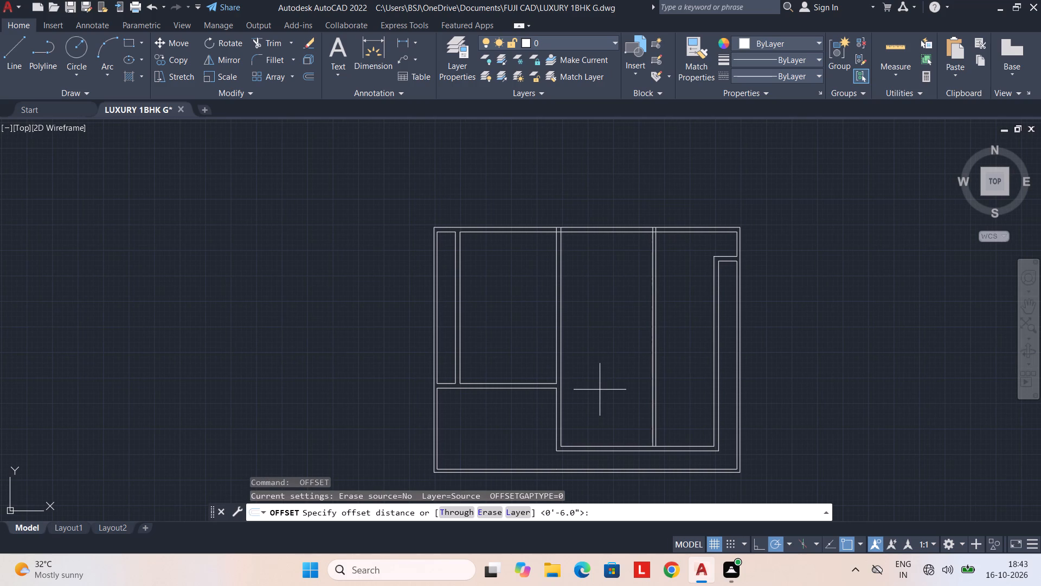
pyautogui.write("12'")
pyautogui.press('Return')
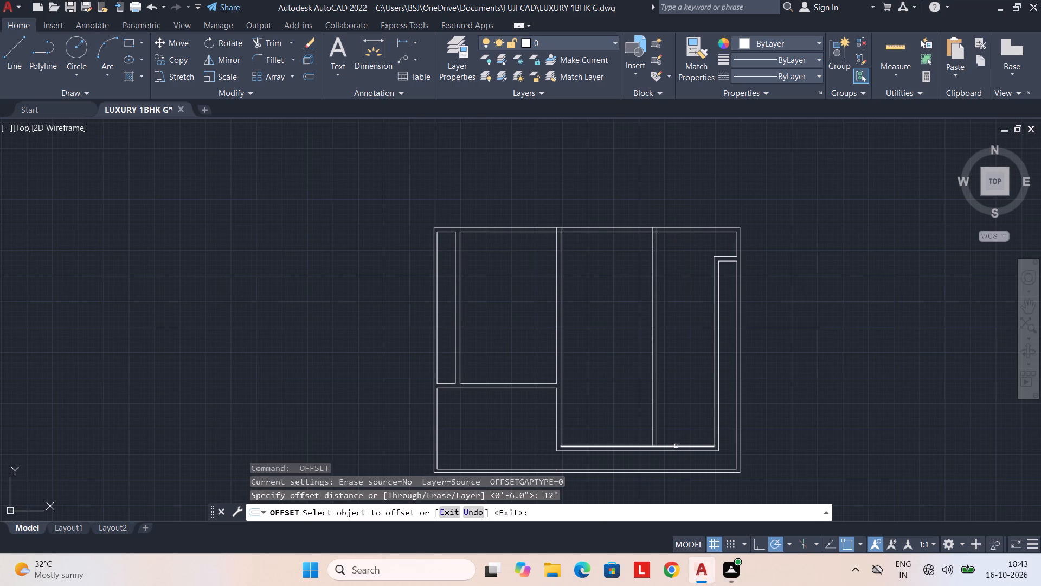
pyautogui.click(676, 447)
pyautogui.click(670, 334)
pyautogui.press('Escape')
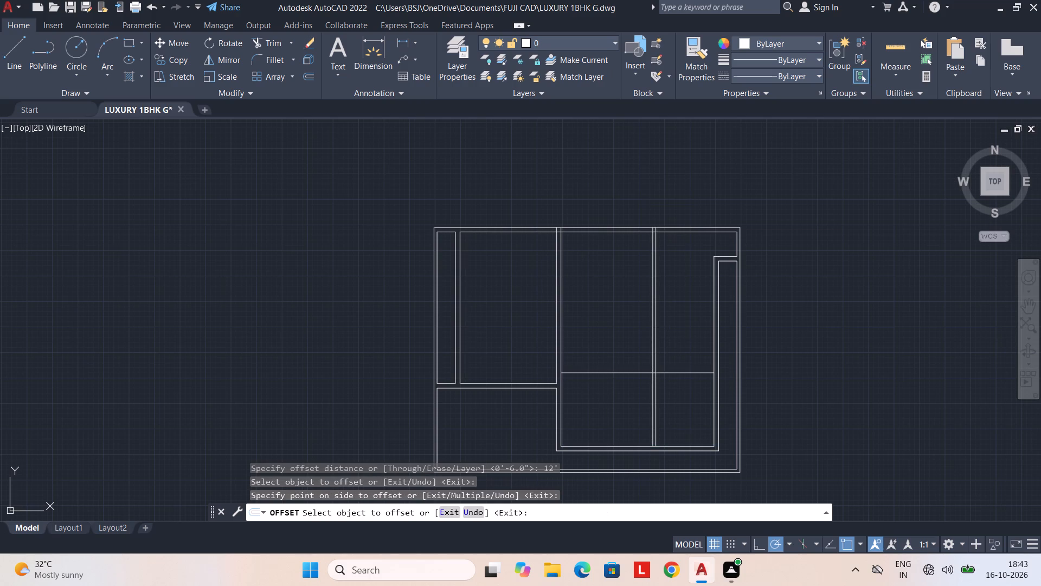
# Offset the new horizontal line 6" upward to give the cross partition its thickness.
pyautogui.press('space')
pyautogui.write('6"')
pyautogui.press('Return')
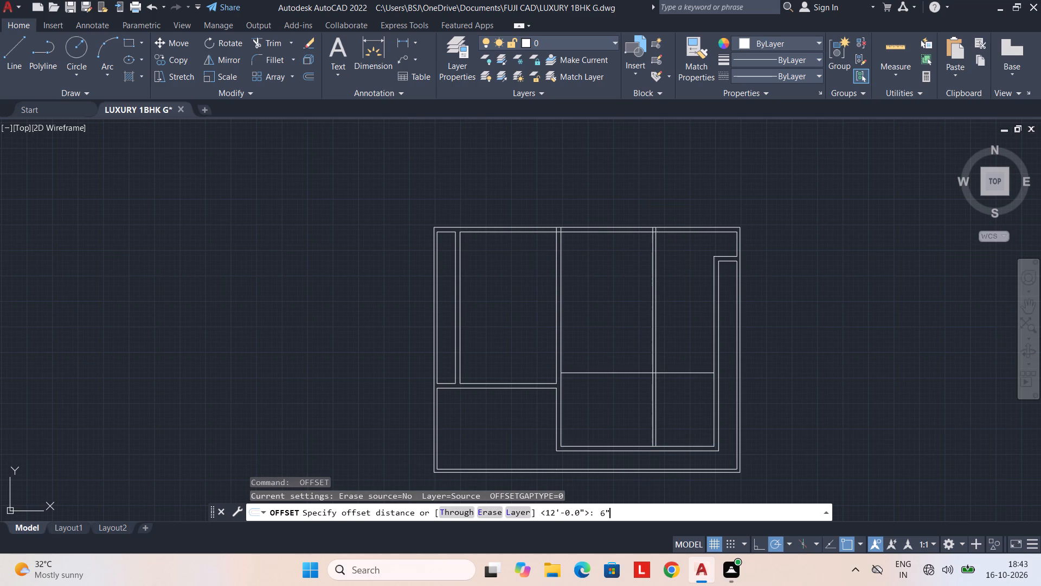
pyautogui.click(672, 373)
pyautogui.moveTo(670, 319); pyautogui.dragTo(665, 292)
pyautogui.press('Escape')
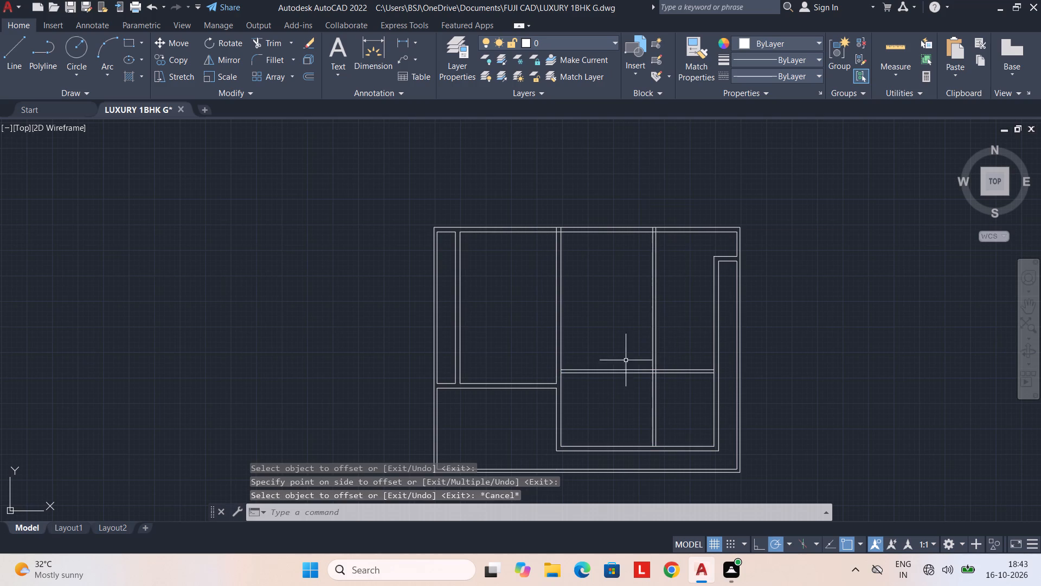
# Trim the cross partition back to the second vertical partition's right face and open their junction.
pyautogui.moveTo(596, 353); pyautogui.dragTo(581, 326, button='middle')
pyautogui.write('TR')
pyautogui.press('space')
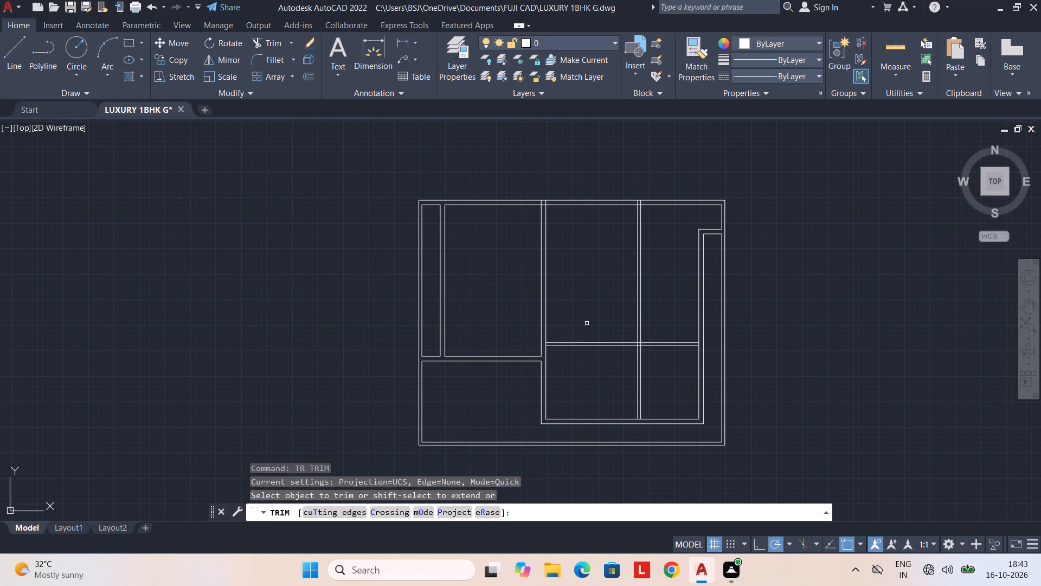
pyautogui.moveTo(587, 323); pyautogui.dragTo(587, 383)
pyautogui.scroll(4, 637, 349)
pyautogui.moveTo(626, 324); pyautogui.dragTo(629, 359)
pyautogui.moveTo(632, 352); pyautogui.dragTo(646, 346)
pyautogui.scroll(-3, 637, 343)
pyautogui.moveTo(582, 342); pyautogui.dragTo(550, 364, button='middle')
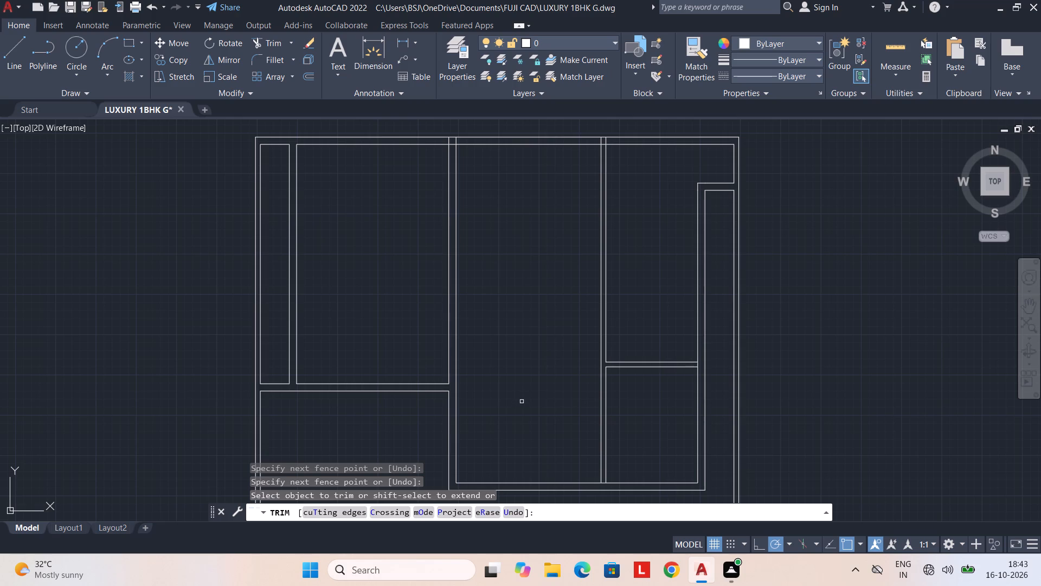
# Trim the overlapping lines where the central vertical partition meets the top outer wall.
pyautogui.scroll(-1, 450, 9)
pyautogui.moveTo(470, 124); pyautogui.dragTo(508, 175, button='middle')
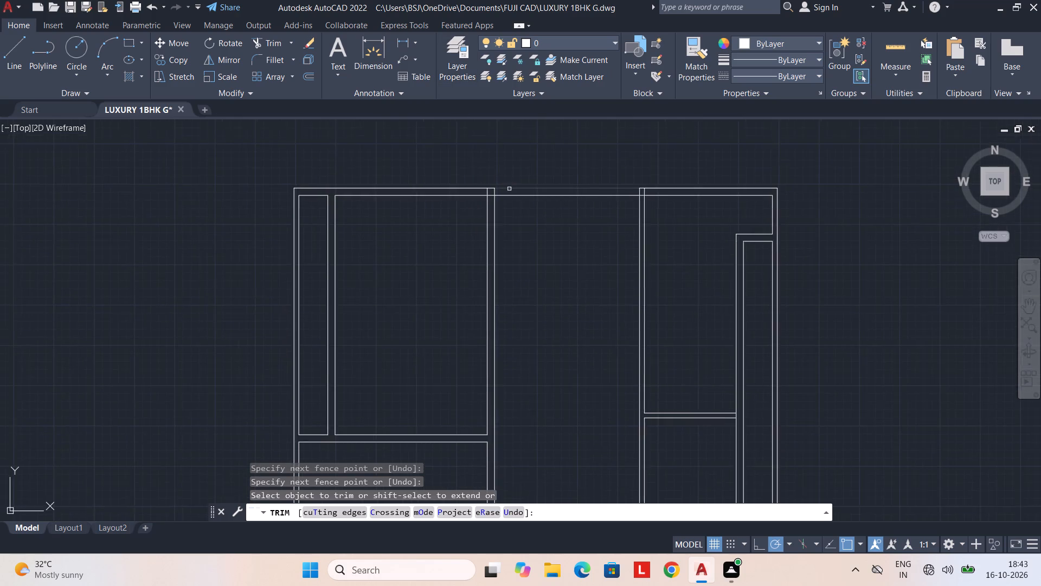
pyautogui.scroll(3, 515, 222)
pyautogui.moveTo(439, 176); pyautogui.dragTo(499, 259, button='middle')
pyautogui.moveTo(470, 199); pyautogui.dragTo(471, 213)
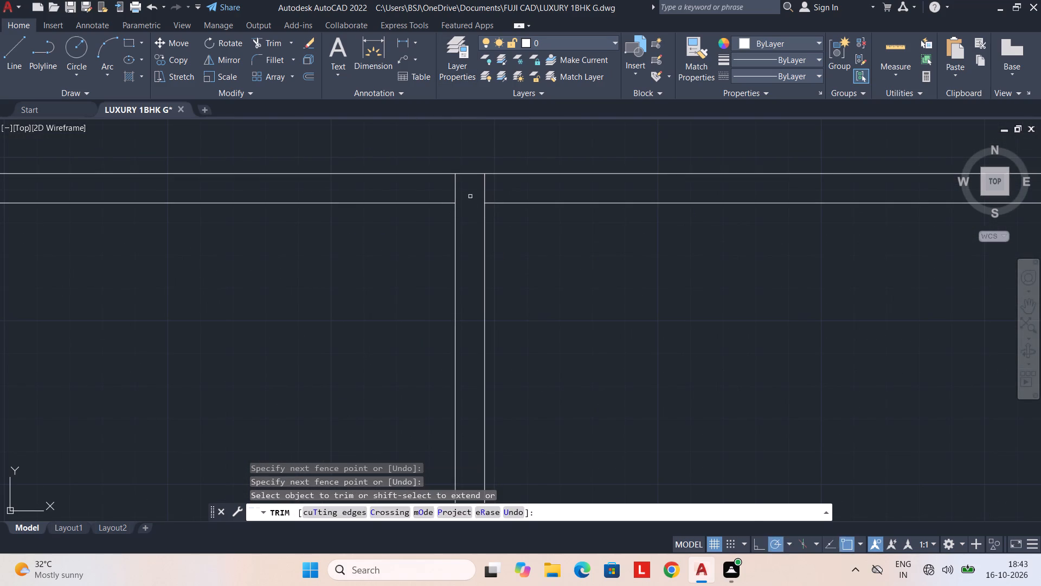
pyautogui.moveTo(470, 194); pyautogui.dragTo(507, 195)
# Trim the overlapping lines where the second vertical partition meets the top outer wall.
pyautogui.scroll(-3, 542, 196)
pyautogui.moveTo(611, 213); pyautogui.dragTo(528, 221, button='middle')
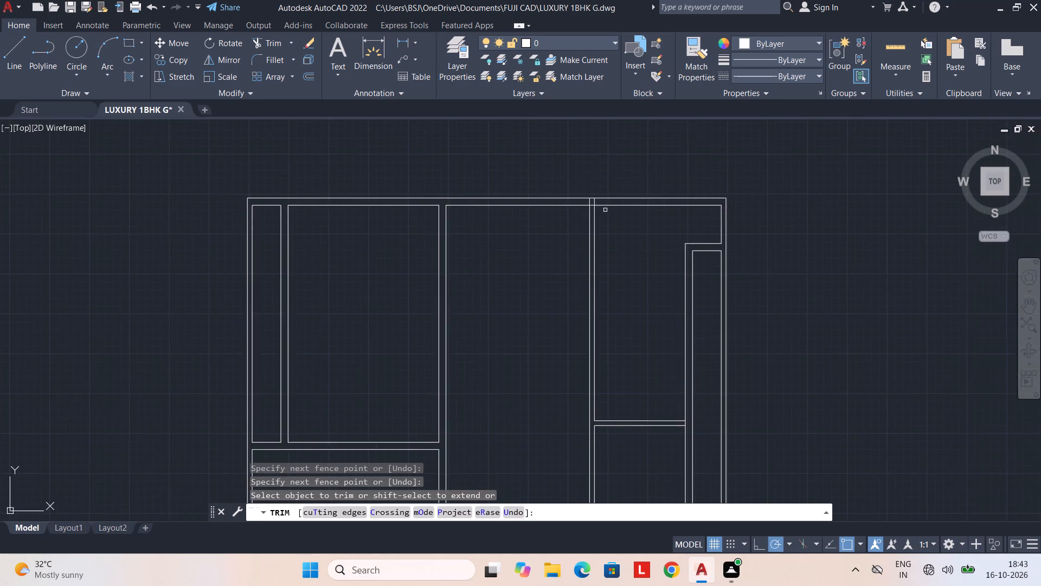
pyautogui.scroll(3, 599, 207)
pyautogui.click(564, 205)
pyautogui.moveTo(562, 195); pyautogui.dragTo(593, 198)
pyautogui.scroll(-1, 593, 198)
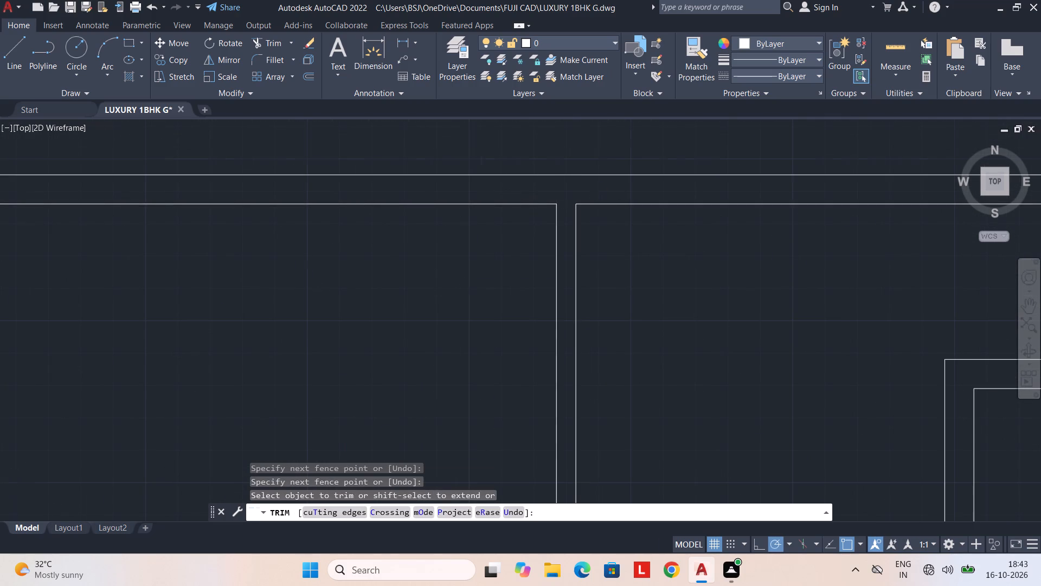
# Trim the wall segments at the cross partition's right end and the second vertical partition's lower end.
pyautogui.scroll(-2, 593, 198)
pyautogui.moveTo(630, 272); pyautogui.dragTo(606, 234, button='middle')
pyautogui.moveTo(605, 307); pyautogui.dragTo(607, 284, button='middle')
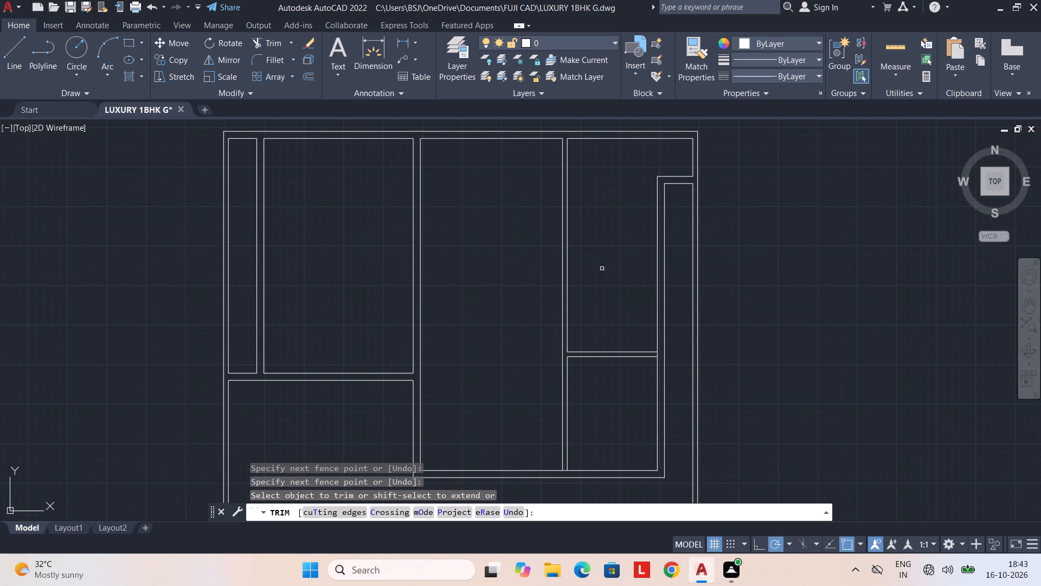
pyautogui.scroll(3, 644, 349)
pyautogui.click(692, 387)
pyautogui.scroll(-3, 652, 386)
pyautogui.moveTo(576, 418); pyautogui.dragTo(579, 337, button='middle')
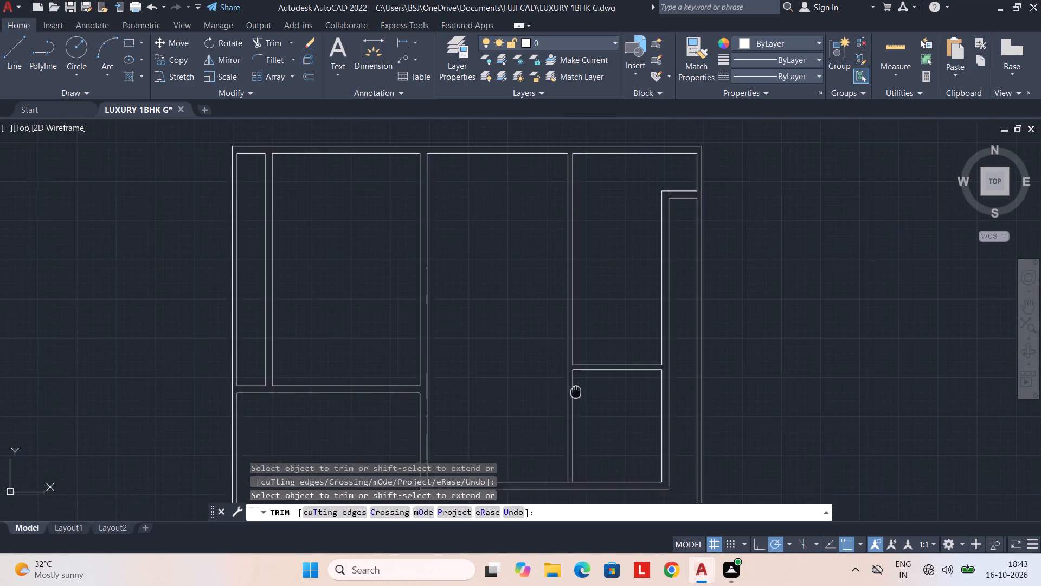
pyautogui.moveTo(579, 337); pyautogui.dragTo(585, 309, button='middle')
pyautogui.scroll(1, 594, 407)
pyautogui.click(570, 384)
pyautogui.scroll(-2, 465, 315)
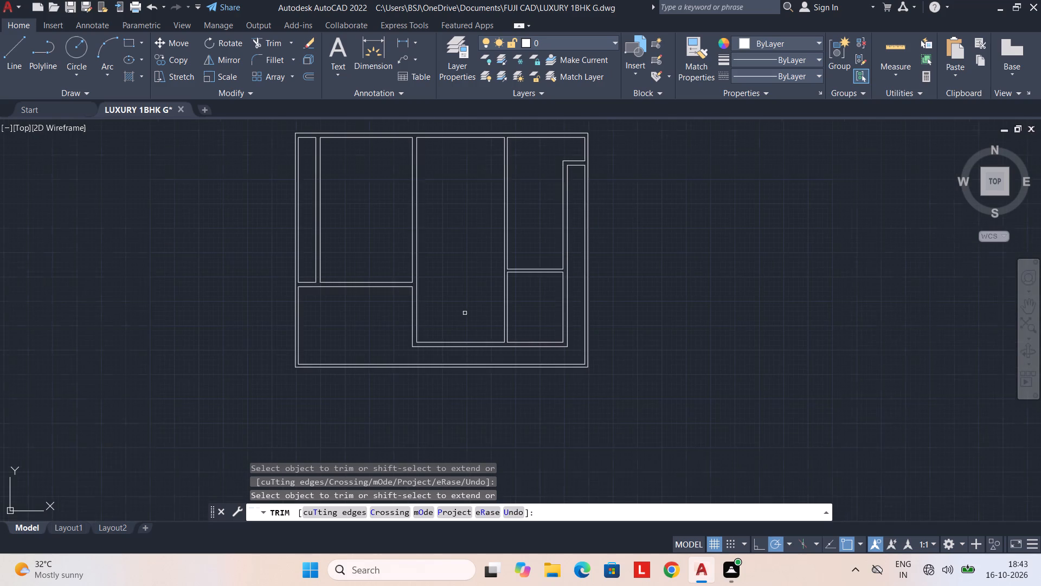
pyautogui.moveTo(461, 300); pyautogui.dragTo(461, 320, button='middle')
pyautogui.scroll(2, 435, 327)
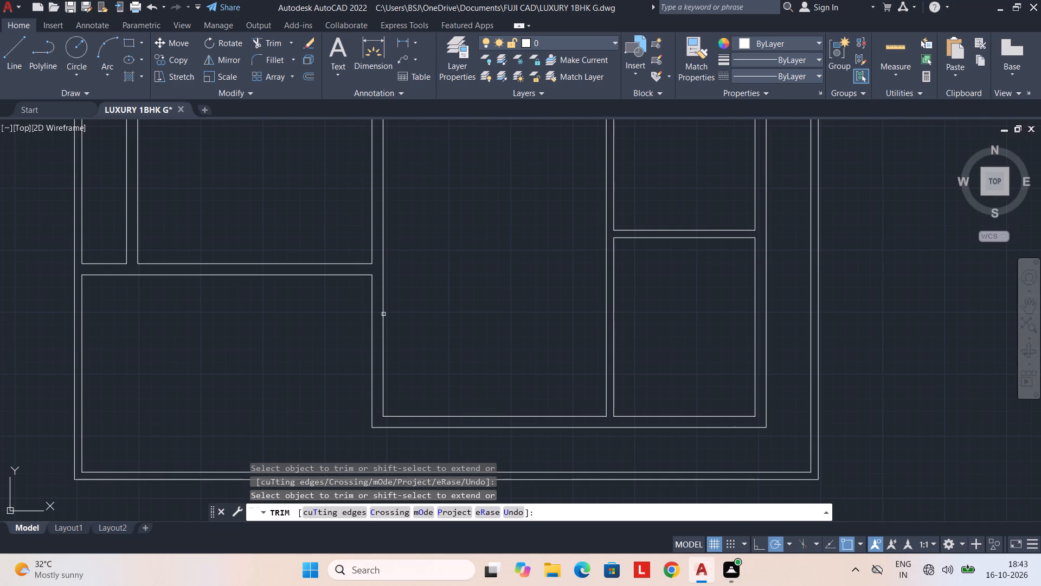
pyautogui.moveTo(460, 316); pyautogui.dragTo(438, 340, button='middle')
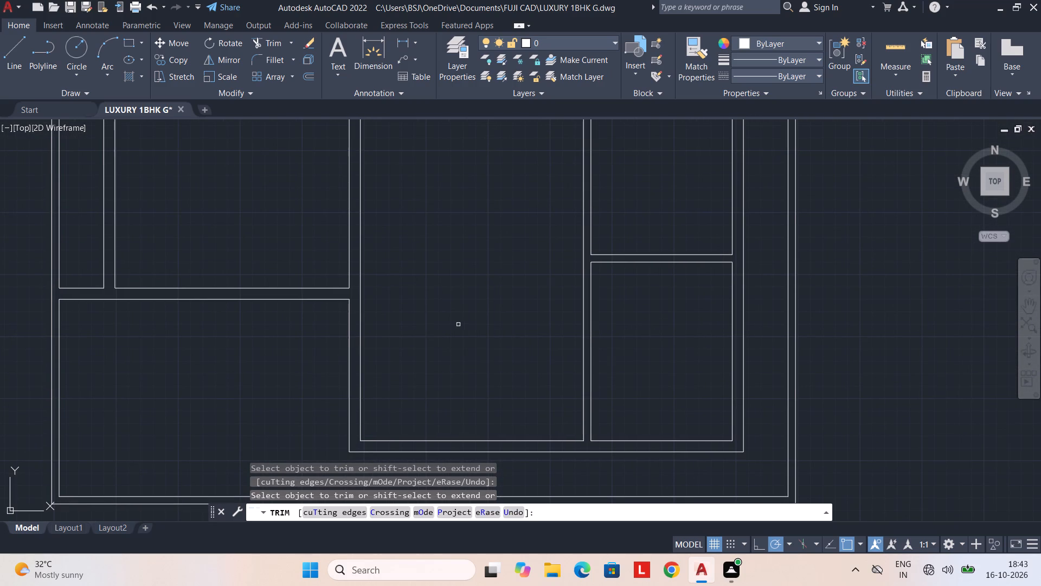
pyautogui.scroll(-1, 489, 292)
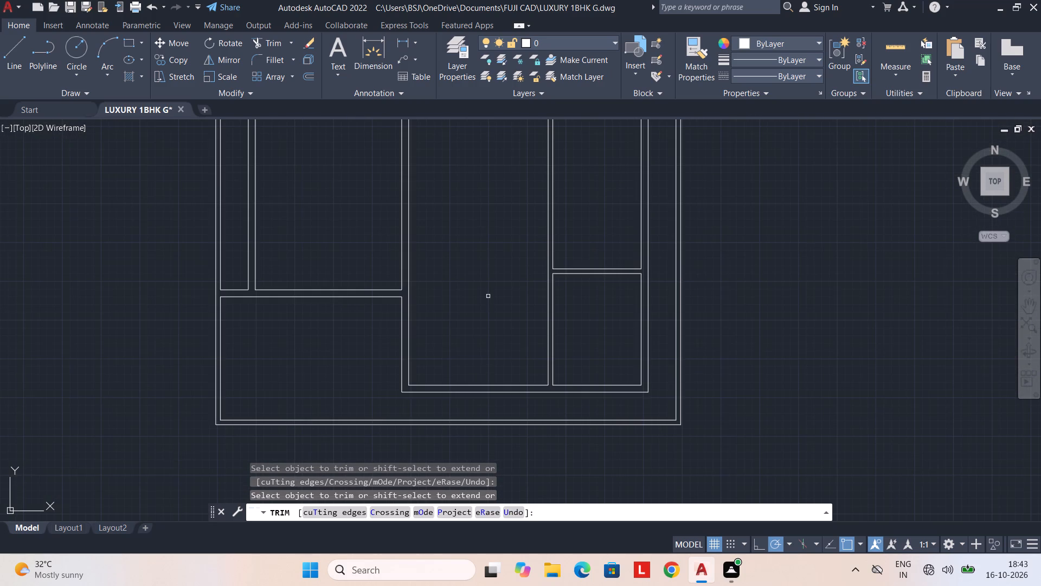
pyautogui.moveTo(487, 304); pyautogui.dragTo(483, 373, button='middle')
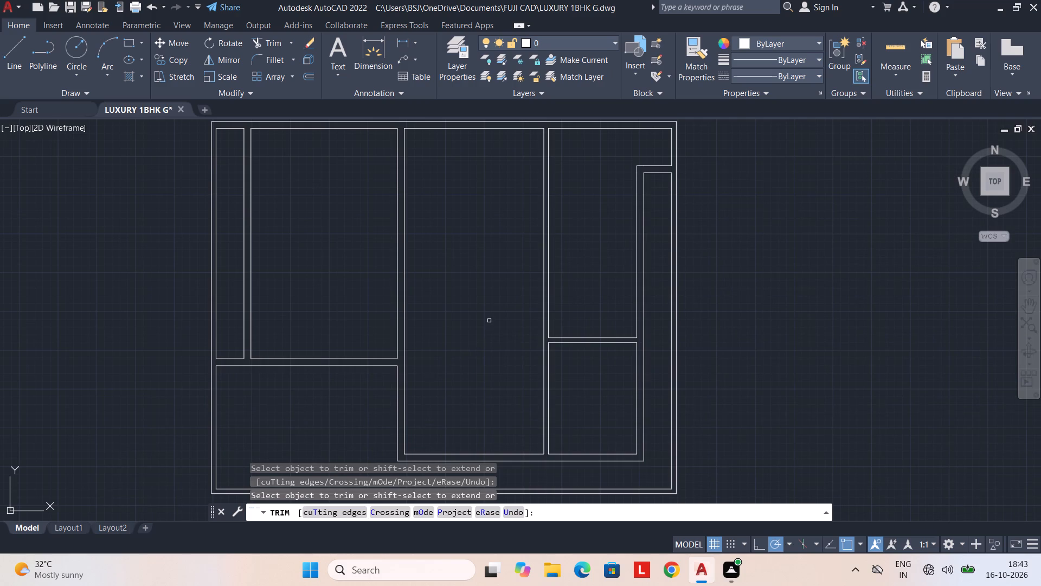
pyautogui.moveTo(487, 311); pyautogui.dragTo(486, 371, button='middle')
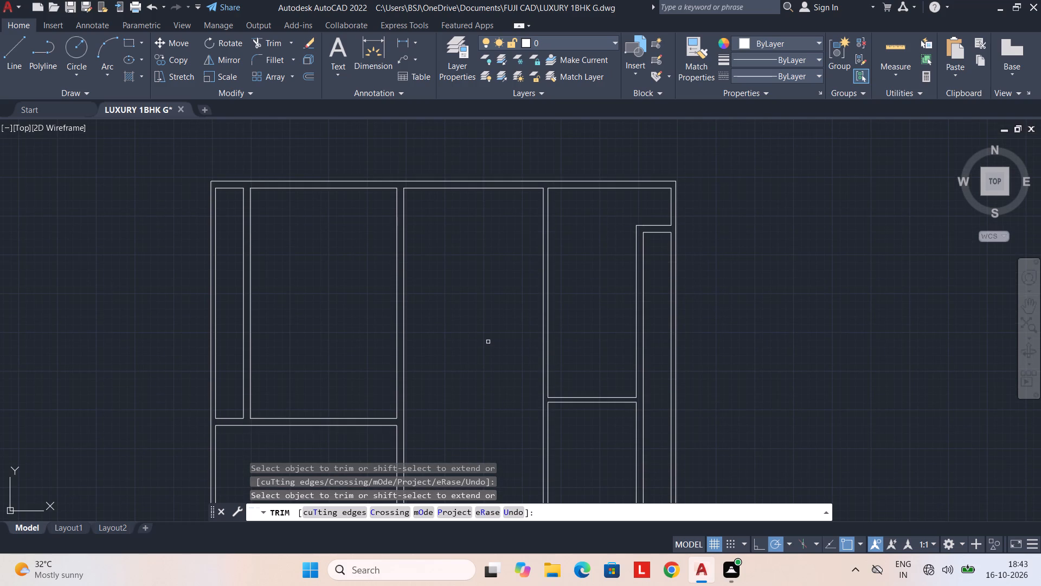
# Reorient the view through the Right view to a Top view with west facing up, and end Trim.
pyautogui.click(1022, 181)
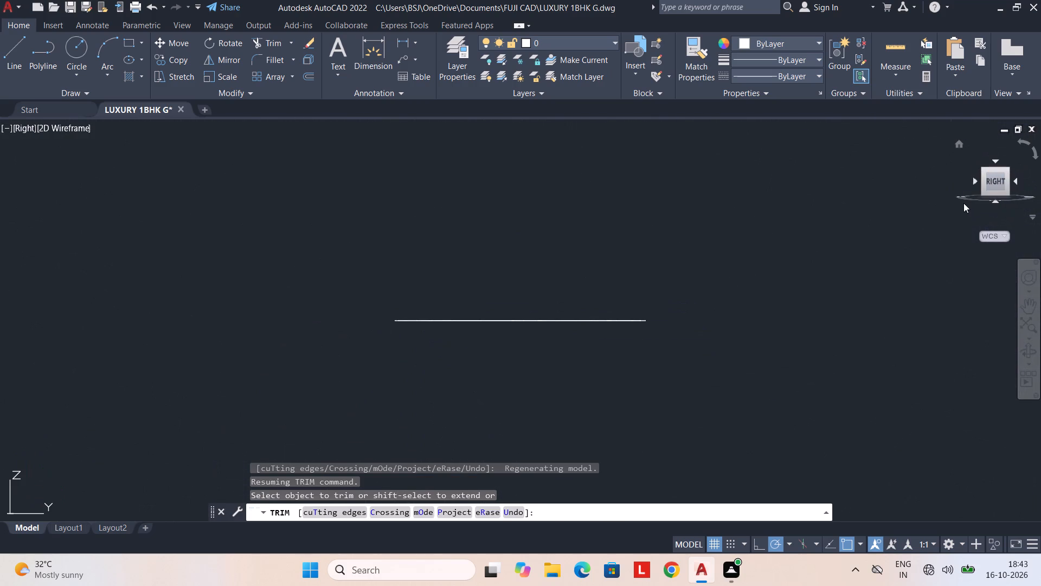
pyautogui.click(995, 162)
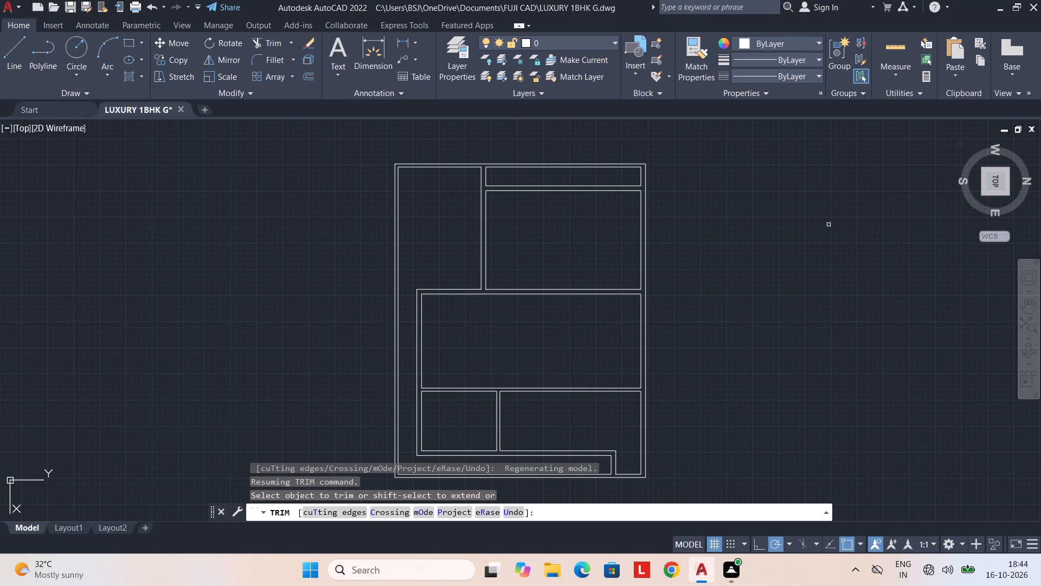
pyautogui.scroll(-1, 726, 246)
pyautogui.moveTo(726, 249); pyautogui.dragTo(726, 223, button='middle')
pyautogui.moveTo(723, 231); pyautogui.dragTo(678, 253, button='middle')
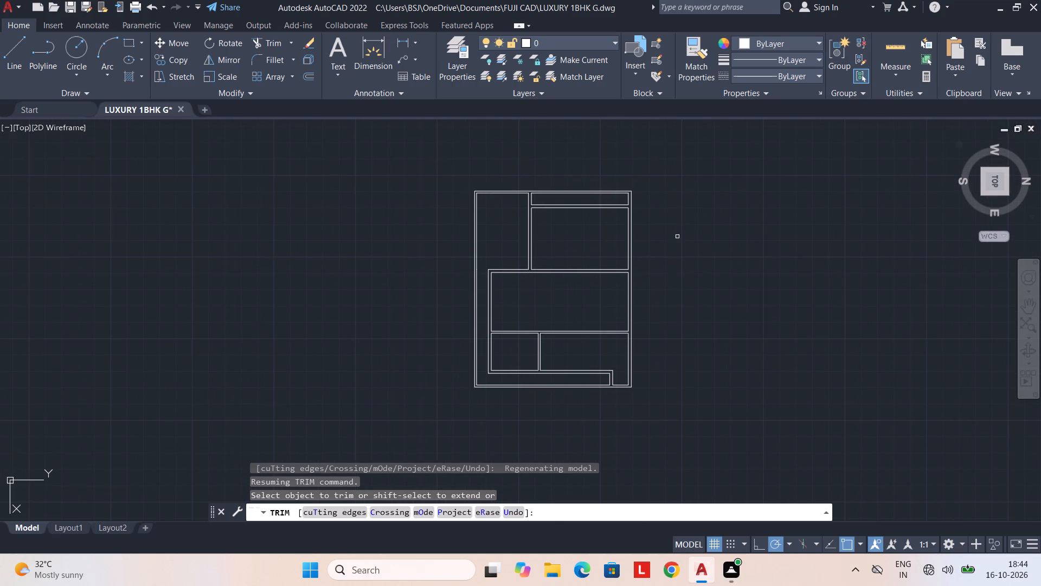
pyautogui.press('Escape')
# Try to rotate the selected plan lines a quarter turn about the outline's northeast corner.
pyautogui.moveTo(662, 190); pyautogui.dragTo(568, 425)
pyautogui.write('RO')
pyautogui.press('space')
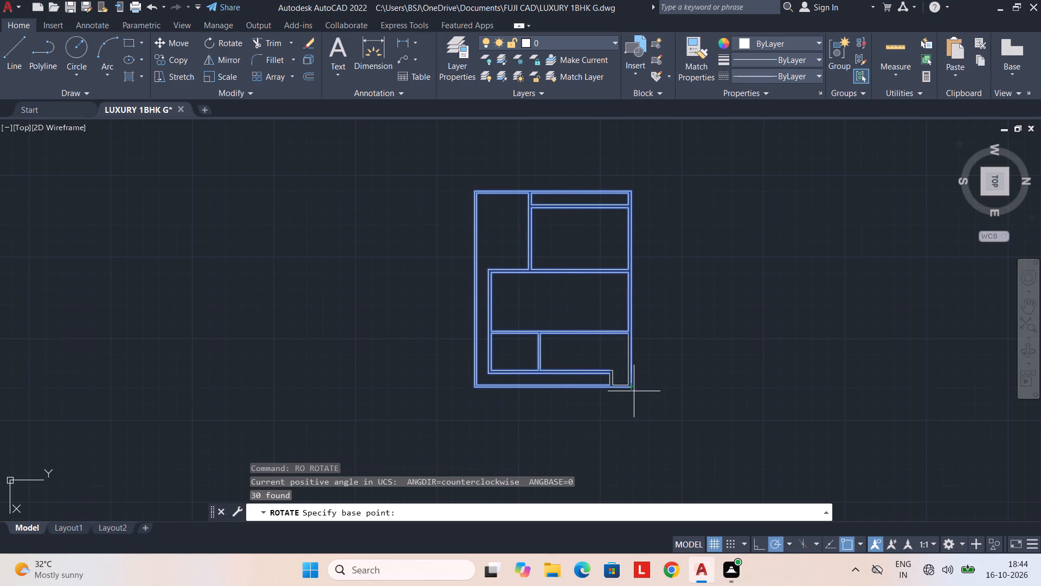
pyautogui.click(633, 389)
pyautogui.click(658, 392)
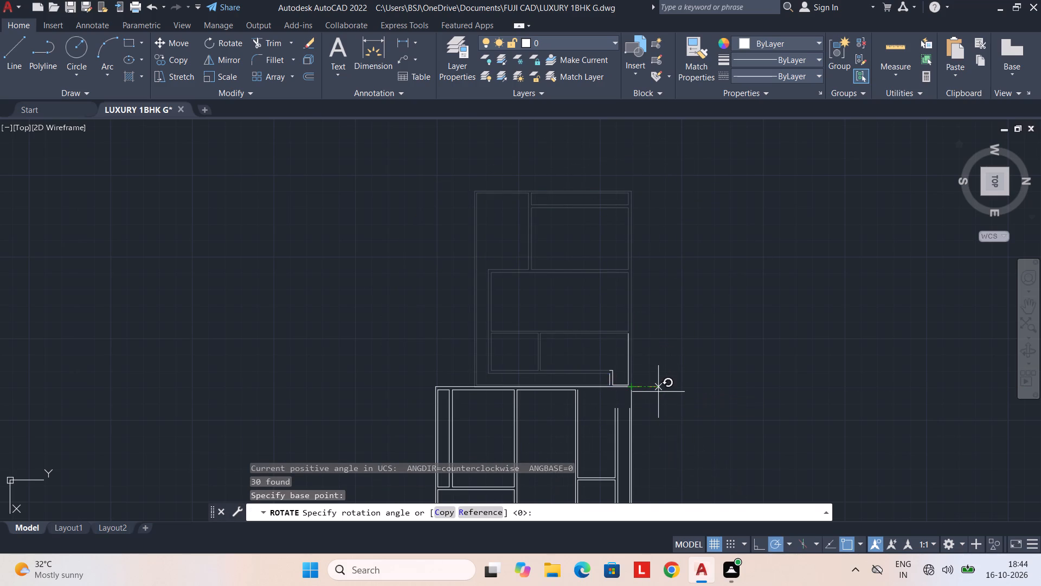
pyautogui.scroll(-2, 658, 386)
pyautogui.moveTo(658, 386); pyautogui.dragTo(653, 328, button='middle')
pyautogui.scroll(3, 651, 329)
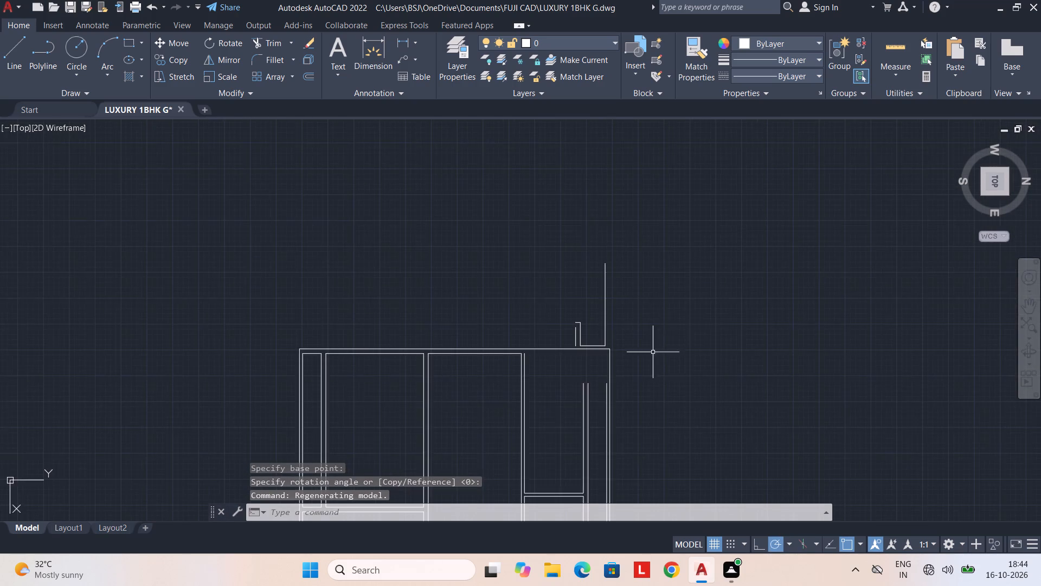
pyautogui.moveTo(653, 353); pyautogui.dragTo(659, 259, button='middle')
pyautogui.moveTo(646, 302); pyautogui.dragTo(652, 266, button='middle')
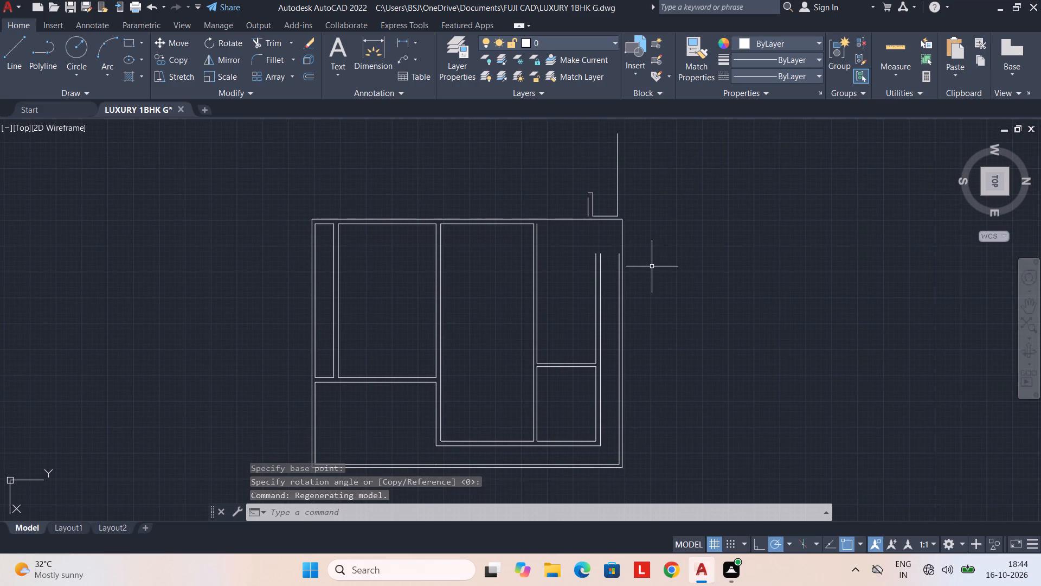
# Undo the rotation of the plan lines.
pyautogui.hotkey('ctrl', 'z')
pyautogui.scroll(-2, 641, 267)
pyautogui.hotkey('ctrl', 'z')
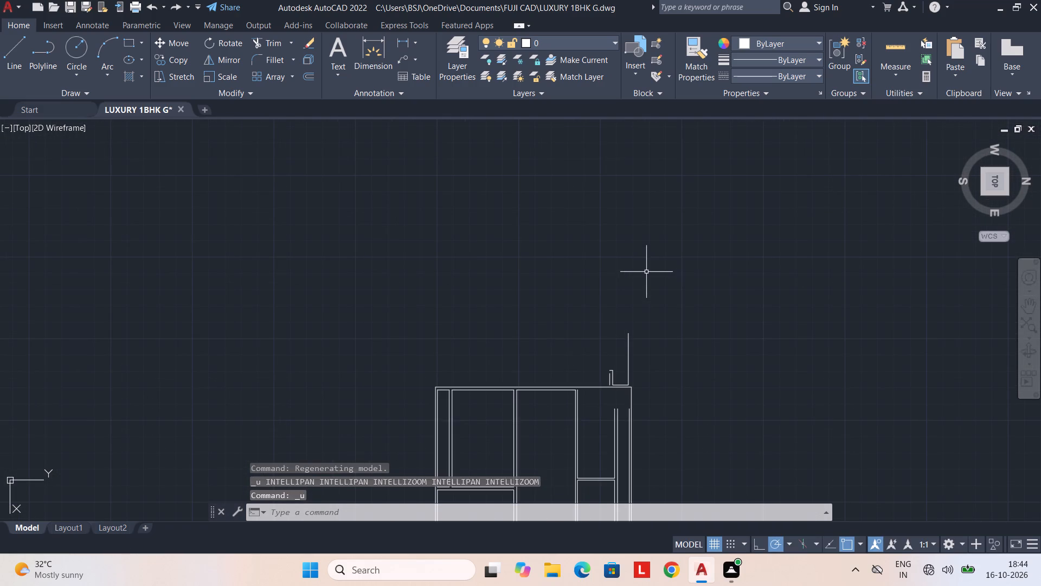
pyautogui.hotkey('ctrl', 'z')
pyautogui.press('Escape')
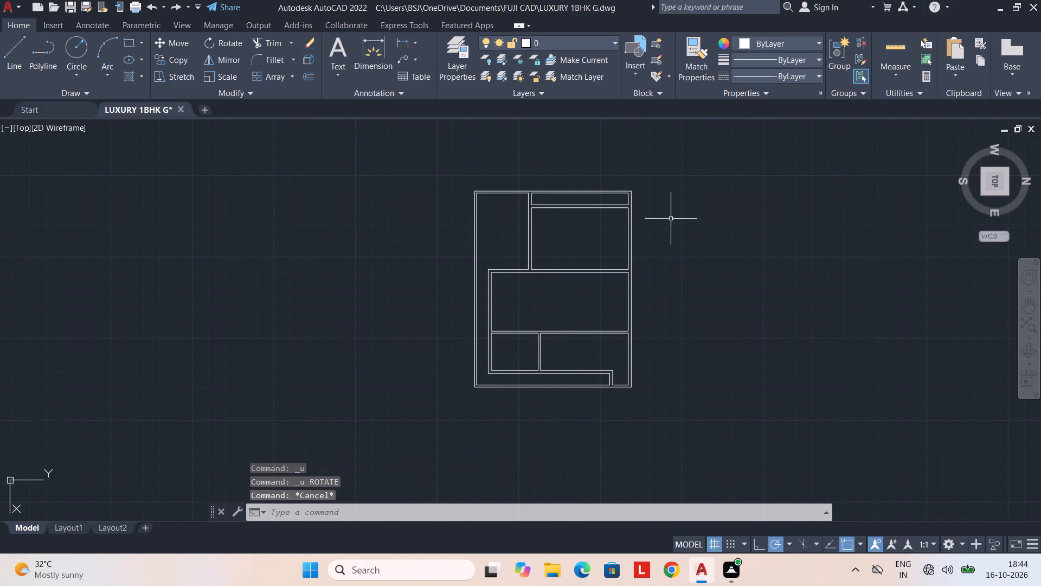
# Rotate the whole floor plan a quarter turn about the outline's northeast corner.
pyautogui.middleClick(671, 219)
pyautogui.moveTo(643, 183); pyautogui.dragTo(678, 346)
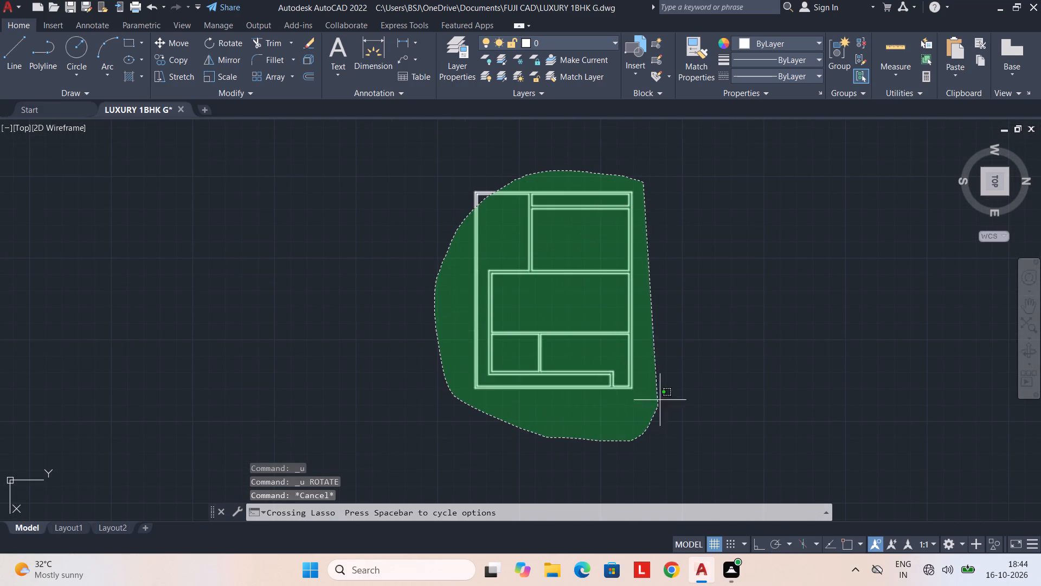
pyautogui.moveTo(678, 346); pyautogui.dragTo(688, 277)
pyautogui.write('RO')
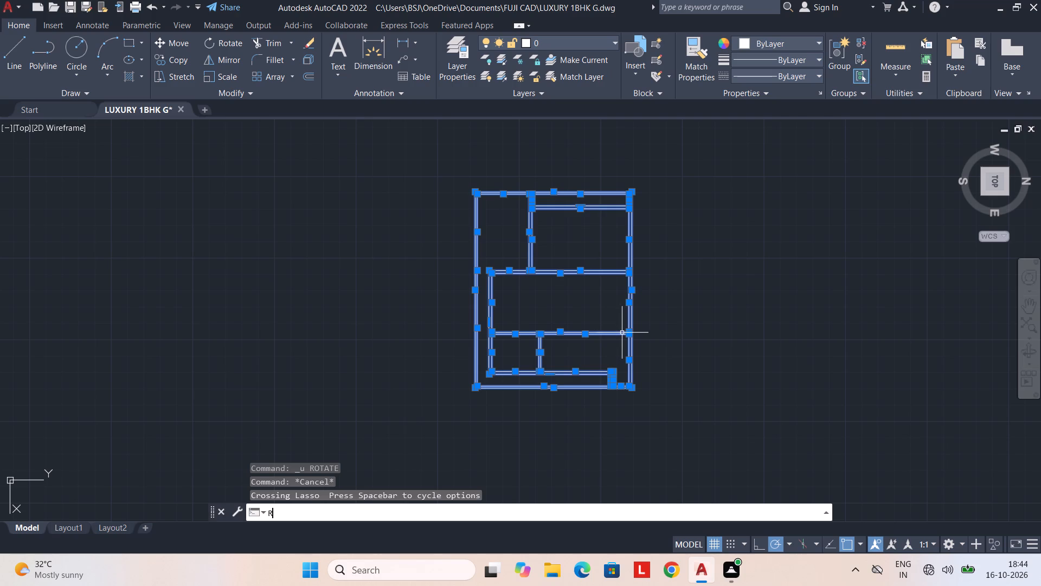
pyautogui.press('space')
pyautogui.click(632, 388)
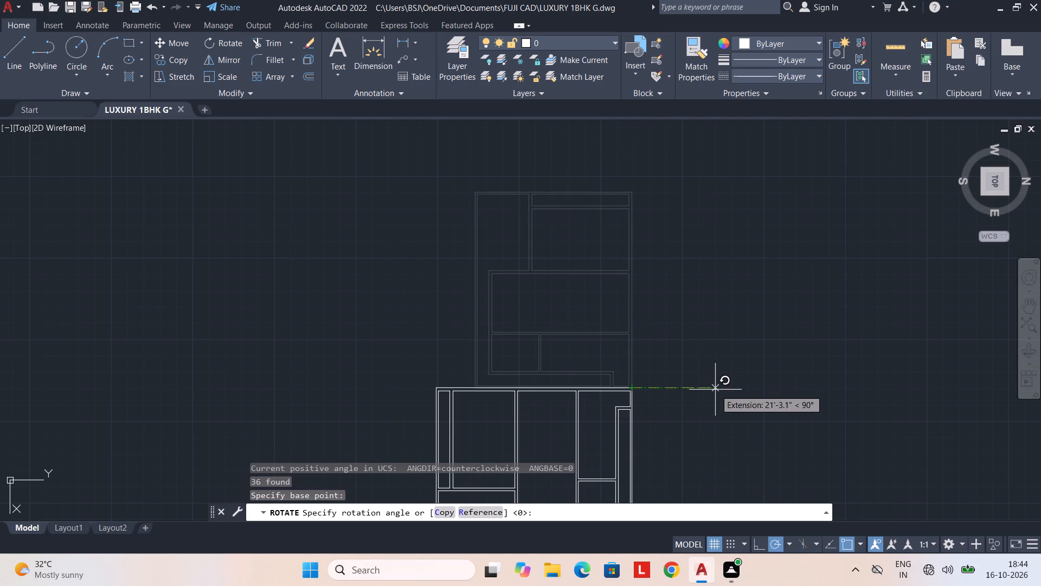
pyautogui.click(715, 390)
# Move the whole rotated plan a short distance to the southwest, using its outer corner as base point.
pyautogui.scroll(-2, 682, 385)
pyautogui.moveTo(682, 384); pyautogui.dragTo(679, 324, button='middle')
pyautogui.moveTo(674, 314); pyautogui.dragTo(672, 302, button='middle')
pyautogui.moveTo(660, 287); pyautogui.dragTo(570, 421)
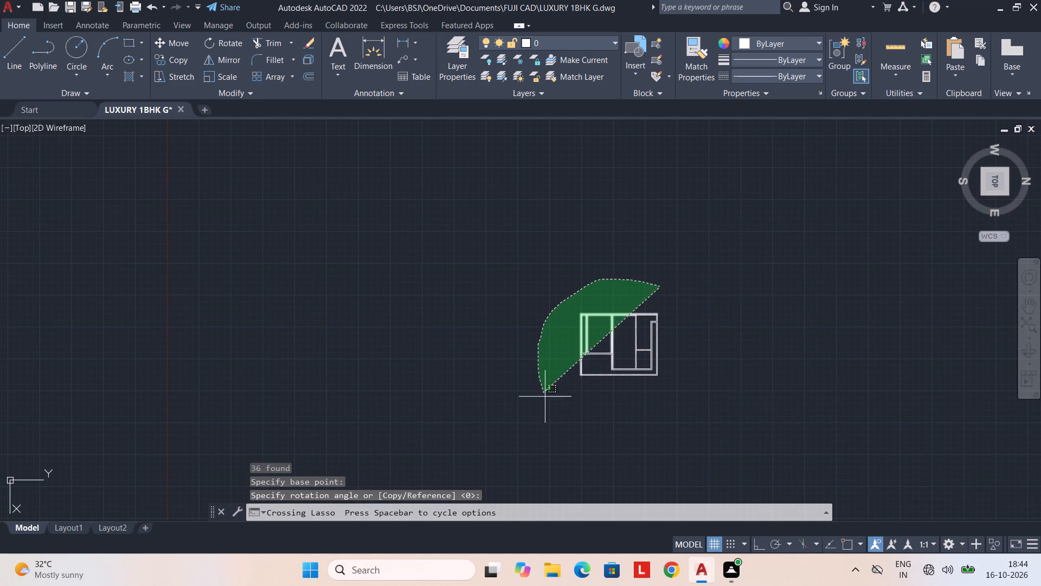
pyautogui.moveTo(570, 421); pyautogui.dragTo(708, 366)
pyautogui.press('m')
pyautogui.press('space')
pyautogui.click(661, 376)
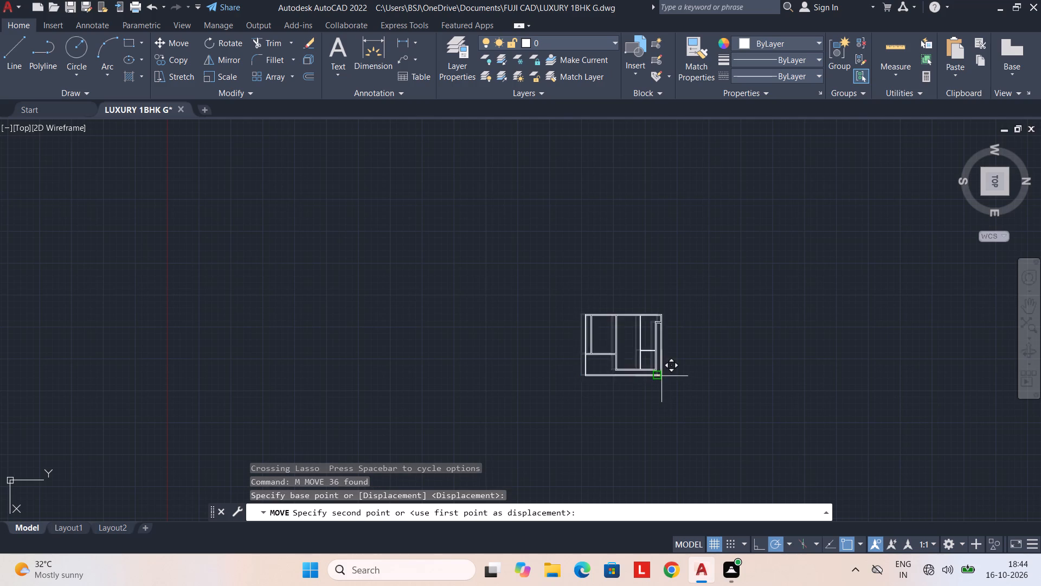
pyautogui.moveTo(580, 269); pyautogui.dragTo(598, 348, button='middle')
pyautogui.click(609, 299)
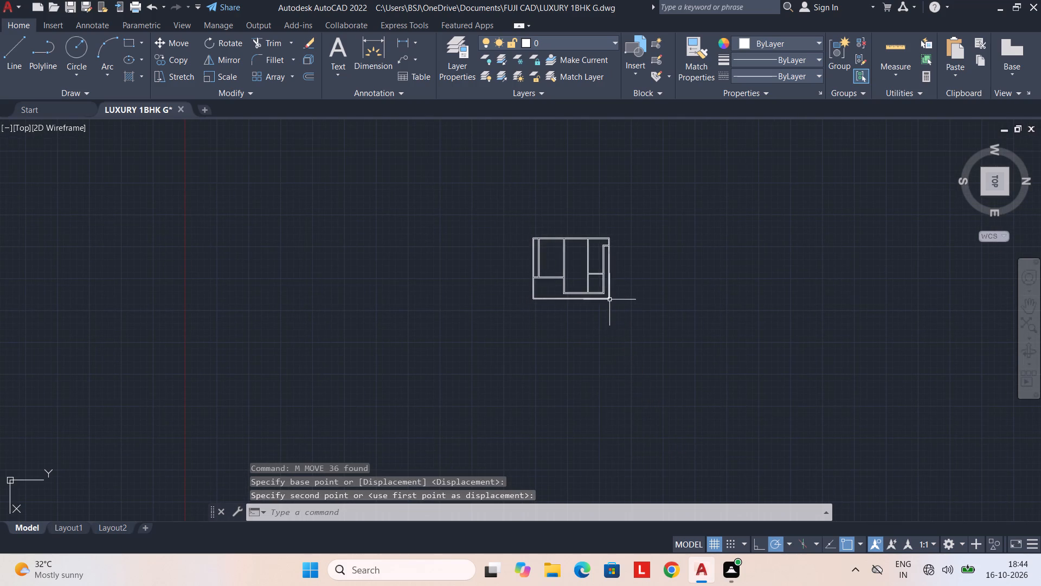
# Examine the rotated plan's room layout and wall junctions.
pyautogui.scroll(5, 608, 290)
pyautogui.moveTo(608, 290); pyautogui.dragTo(654, 308, button='middle')
pyautogui.scroll(-3, 660, 304)
pyautogui.moveTo(661, 304); pyautogui.dragTo(678, 319, button='middle')
pyautogui.scroll(2, 692, 300)
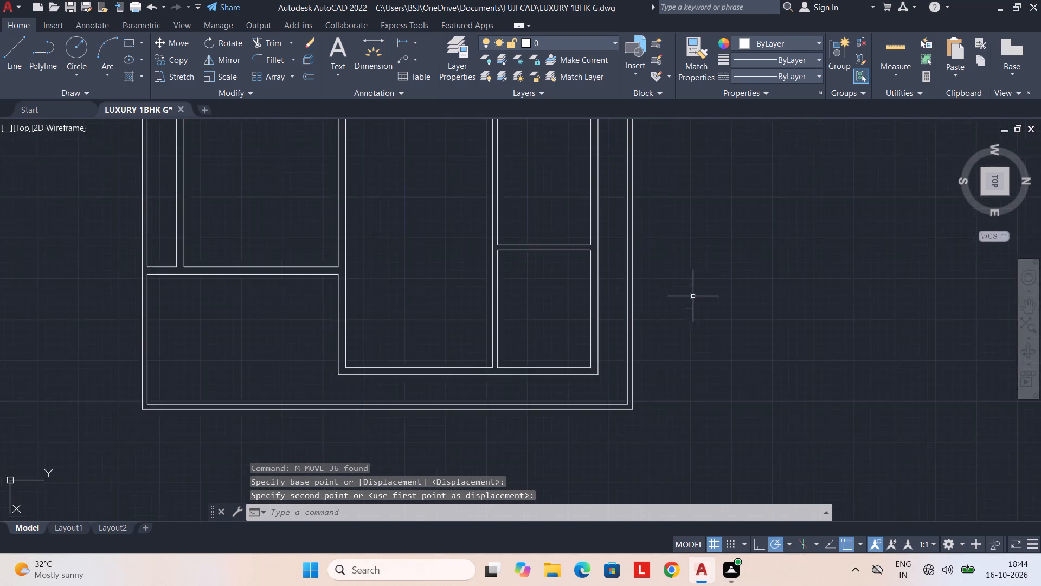
pyautogui.moveTo(693, 296); pyautogui.dragTo(725, 359, button='middle')
pyautogui.scroll(-1, 723, 349)
pyautogui.moveTo(723, 349); pyautogui.dragTo(731, 347, button='middle')
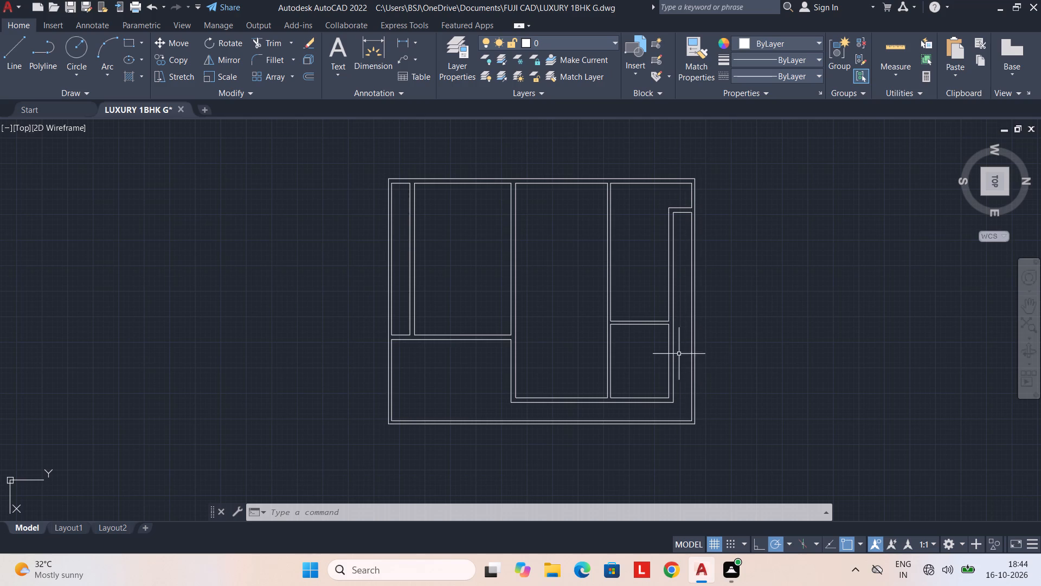
pyautogui.moveTo(554, 320); pyautogui.dragTo(562, 329, button='middle')
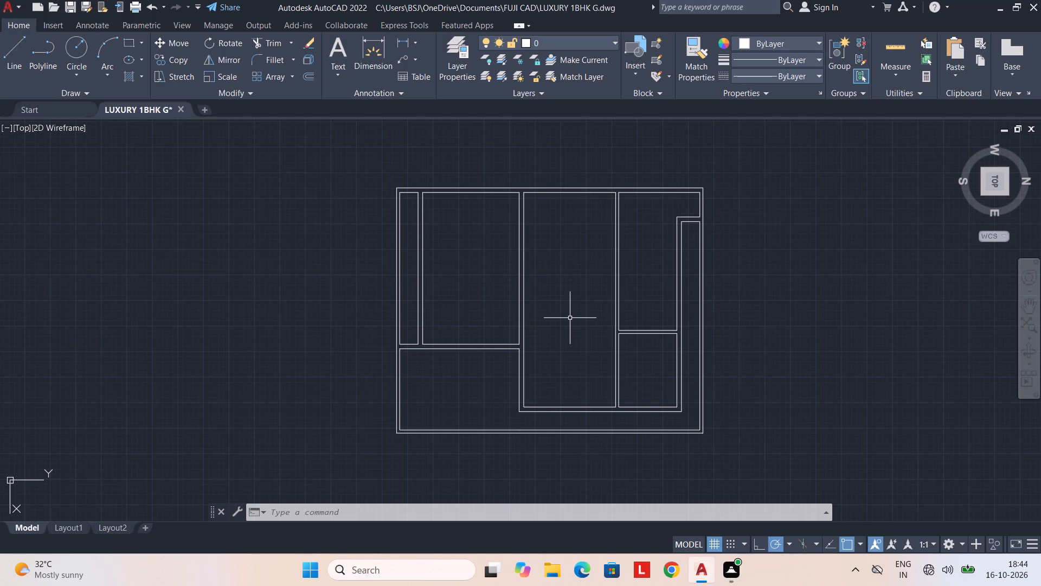
pyautogui.moveTo(576, 292); pyautogui.dragTo(551, 348, button='middle')
pyautogui.moveTo(551, 348); pyautogui.dragTo(549, 348, button='middle')
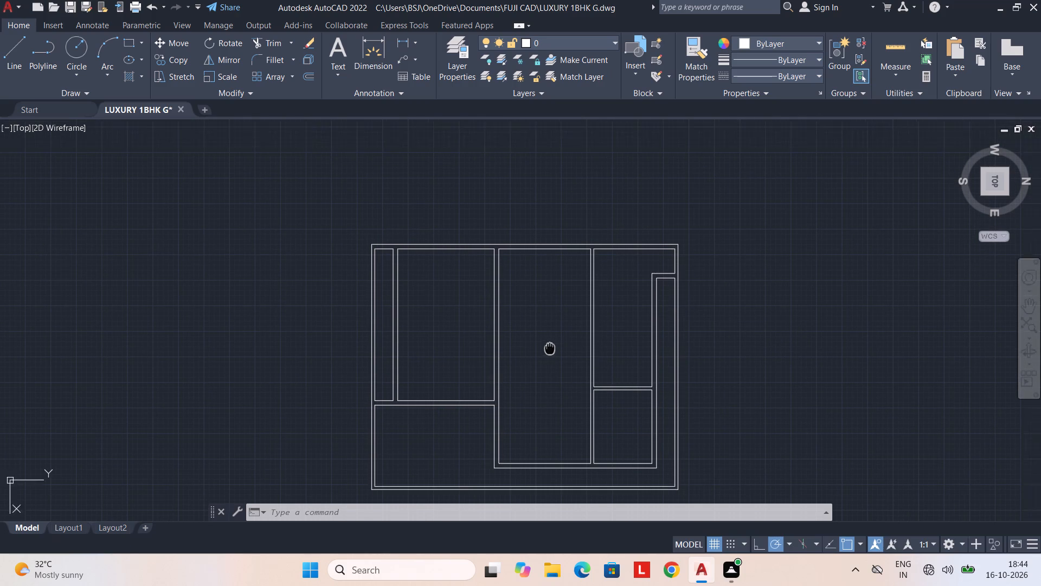
pyautogui.moveTo(549, 348); pyautogui.dragTo(500, 355, button='middle')
pyautogui.moveTo(576, 326); pyautogui.dragTo(559, 368, button='middle')
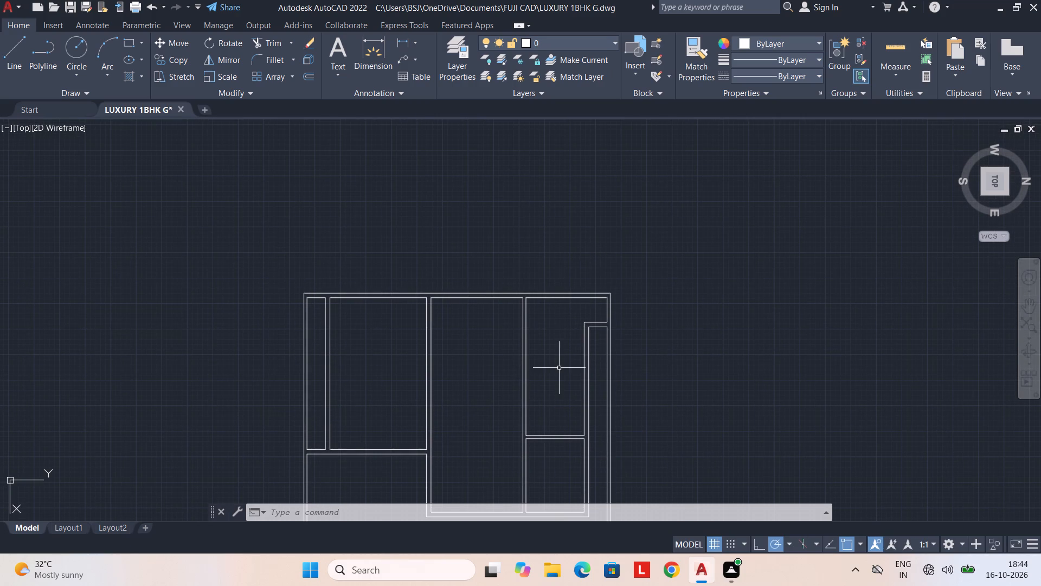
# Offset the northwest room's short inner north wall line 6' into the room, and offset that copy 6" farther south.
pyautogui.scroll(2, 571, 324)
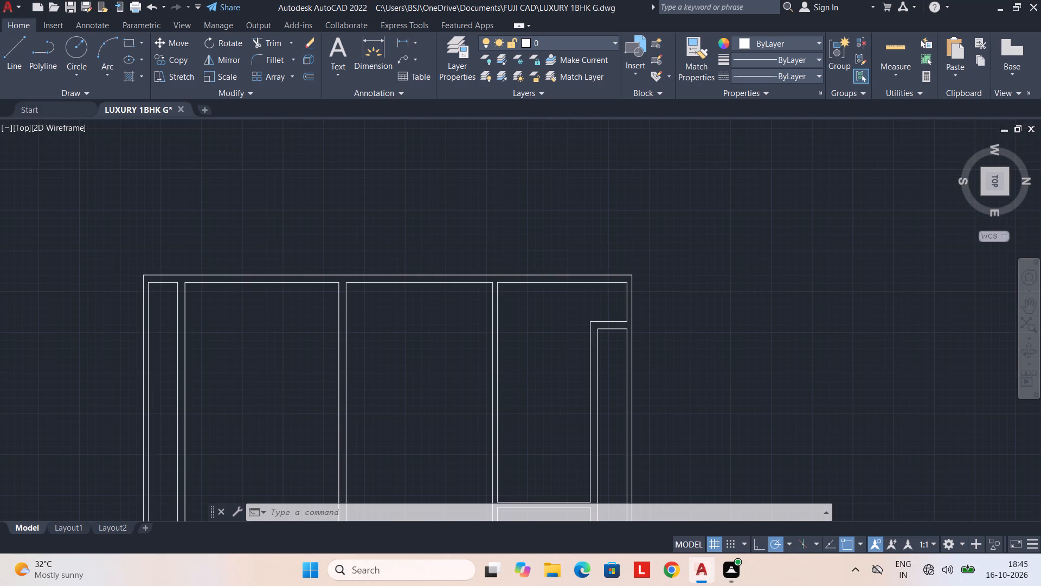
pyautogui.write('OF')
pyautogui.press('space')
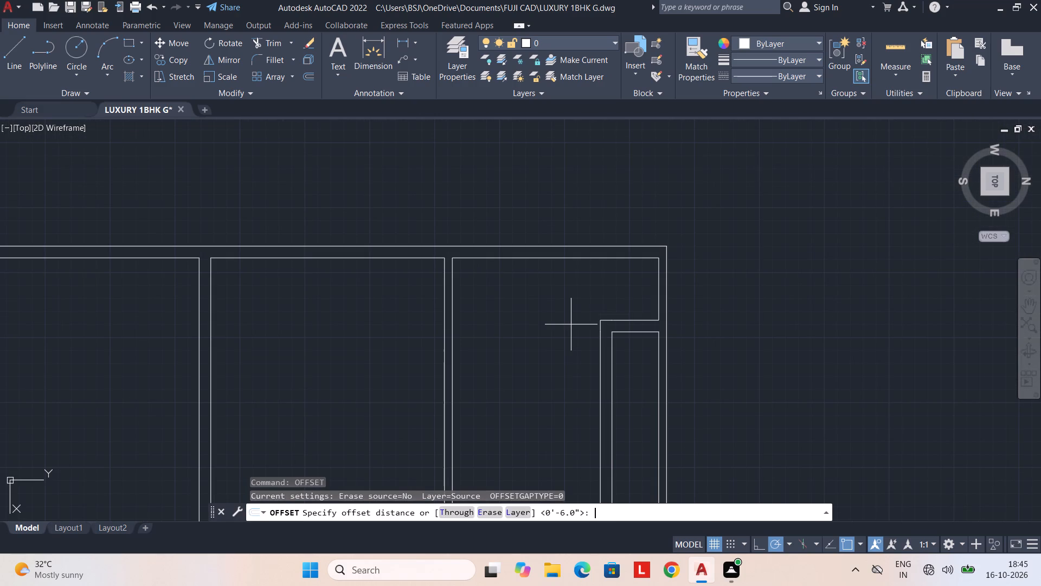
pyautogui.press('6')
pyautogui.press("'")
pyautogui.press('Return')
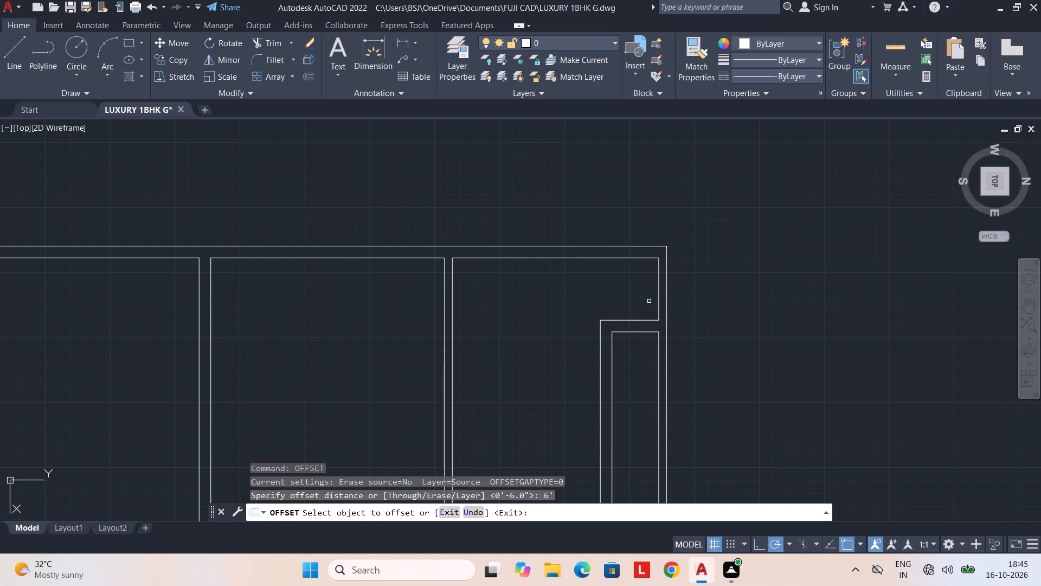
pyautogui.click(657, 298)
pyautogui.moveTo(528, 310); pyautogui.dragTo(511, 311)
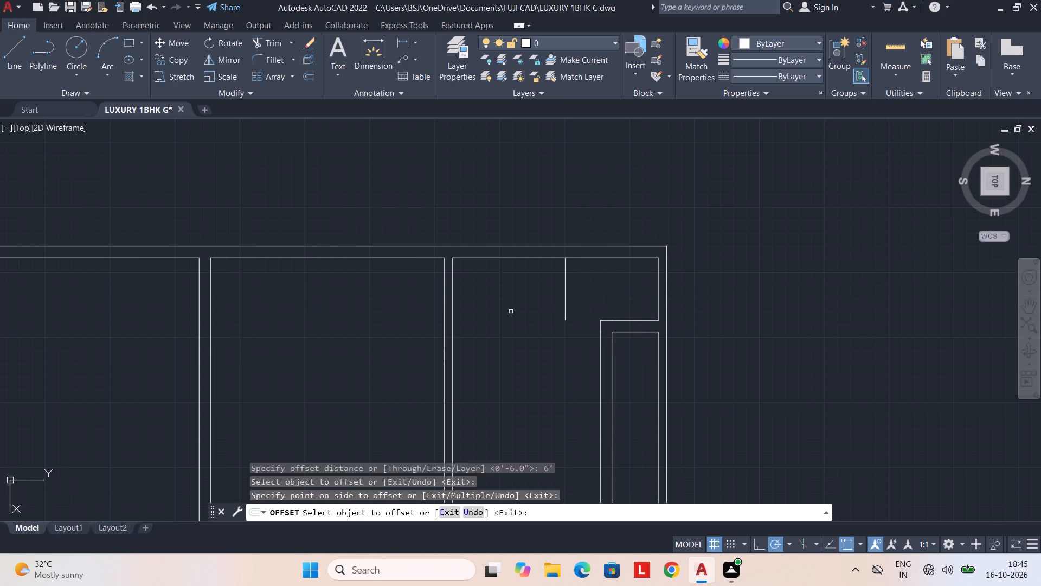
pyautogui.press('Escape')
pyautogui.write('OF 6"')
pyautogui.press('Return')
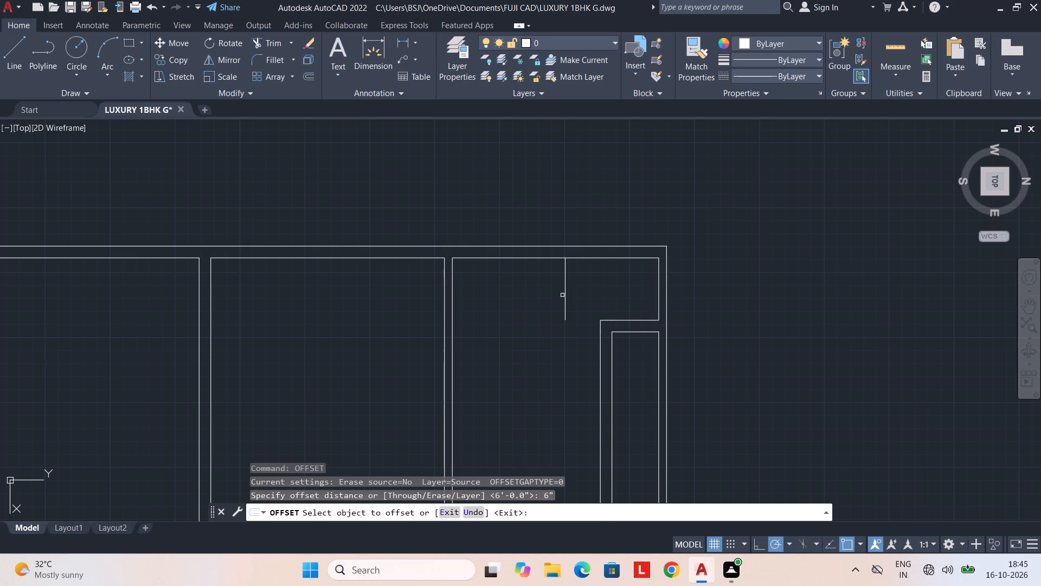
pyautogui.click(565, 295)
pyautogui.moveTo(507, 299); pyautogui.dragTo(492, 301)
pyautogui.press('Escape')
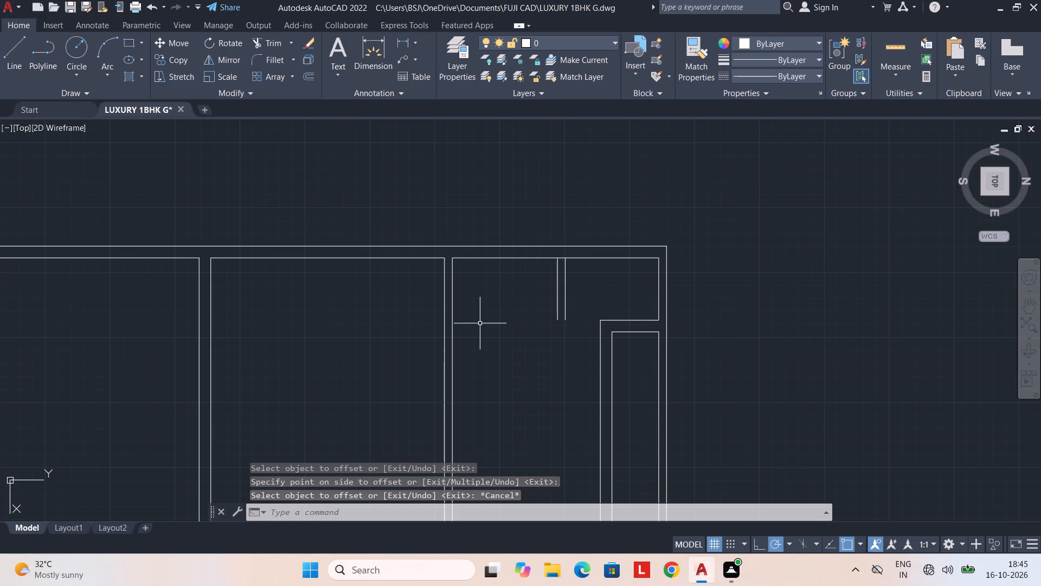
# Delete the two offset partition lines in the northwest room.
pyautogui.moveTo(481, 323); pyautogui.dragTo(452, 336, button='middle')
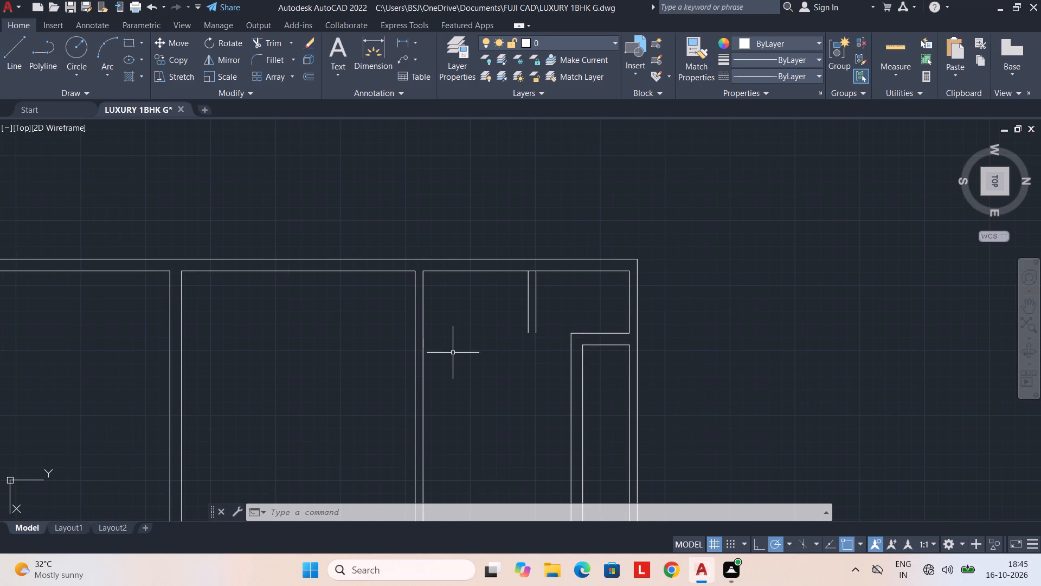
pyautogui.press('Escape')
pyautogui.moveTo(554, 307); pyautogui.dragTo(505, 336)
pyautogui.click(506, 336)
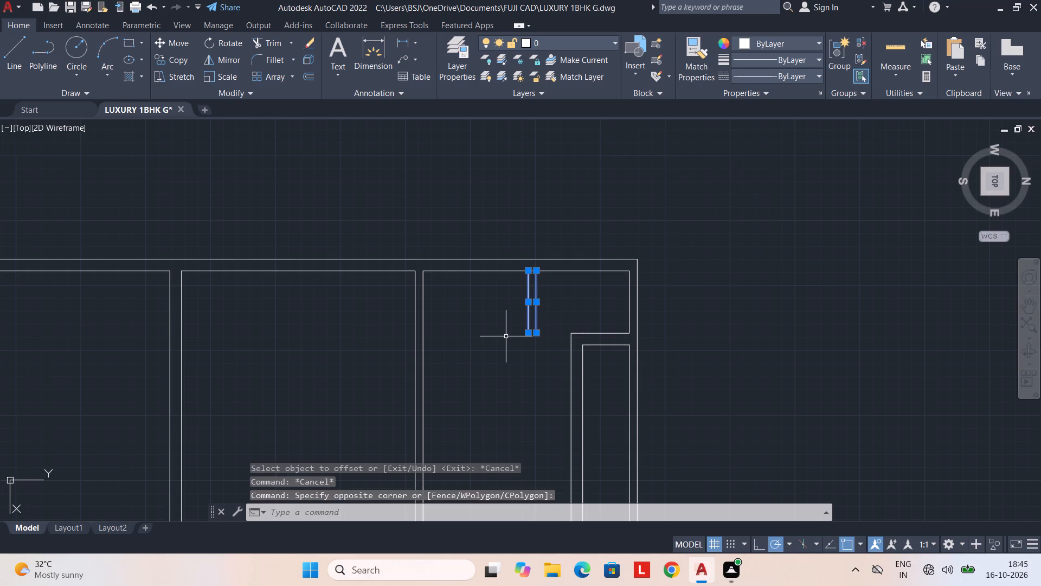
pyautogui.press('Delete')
# Offset the northwest room's short inner north wall line 7' into the room, and offset that copy 6" farther south.
pyautogui.write('OF')
pyautogui.press('space')
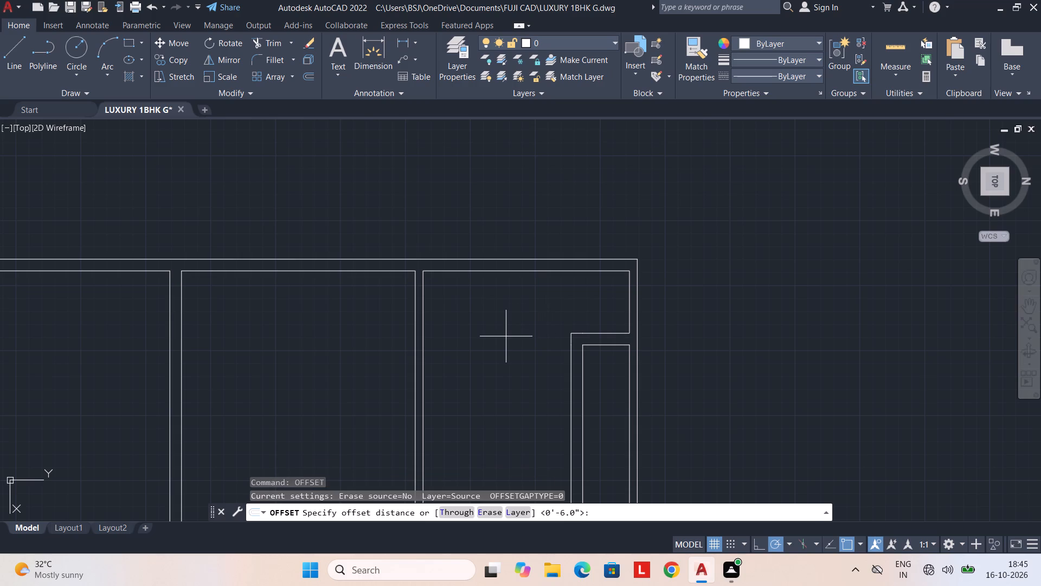
pyautogui.write("7'")
pyautogui.press('Return')
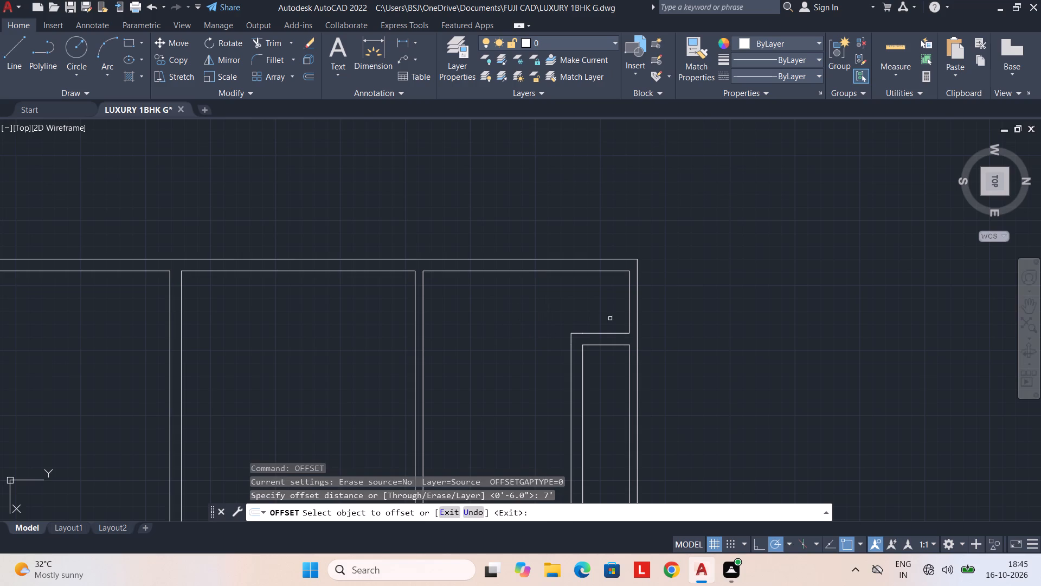
pyautogui.click(629, 308)
pyautogui.moveTo(534, 314); pyautogui.dragTo(484, 315)
pyautogui.press('Escape')
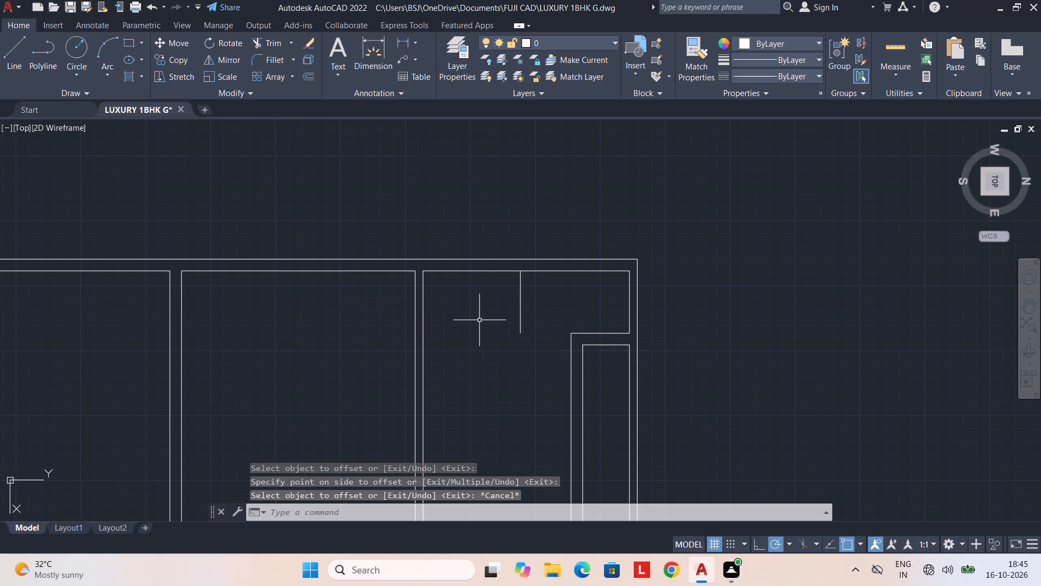
pyautogui.write('OF')
pyautogui.press('space')
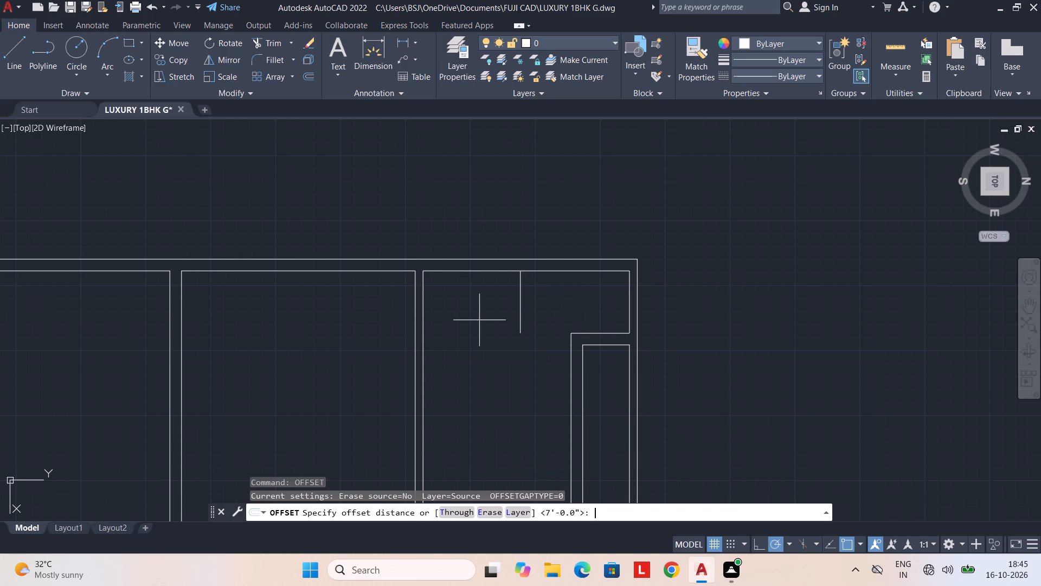
pyautogui.write('6"')
pyautogui.press('Return')
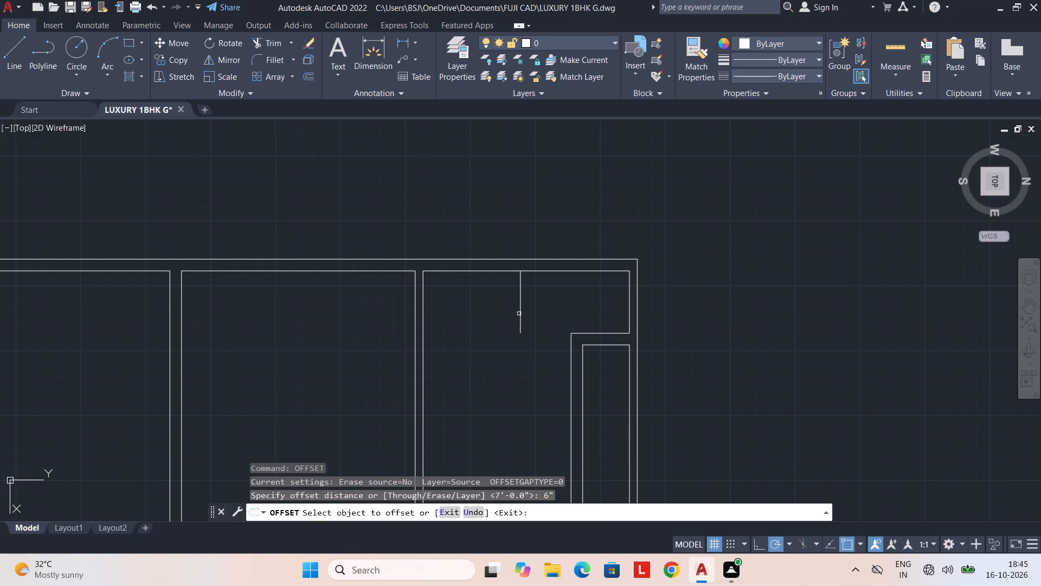
pyautogui.click(519, 313)
pyautogui.moveTo(462, 316); pyautogui.dragTo(454, 316)
pyautogui.scroll(-3, 463, 321)
pyautogui.moveTo(468, 350); pyautogui.dragTo(460, 333, button='middle')
pyautogui.scroll(1, 462, 367)
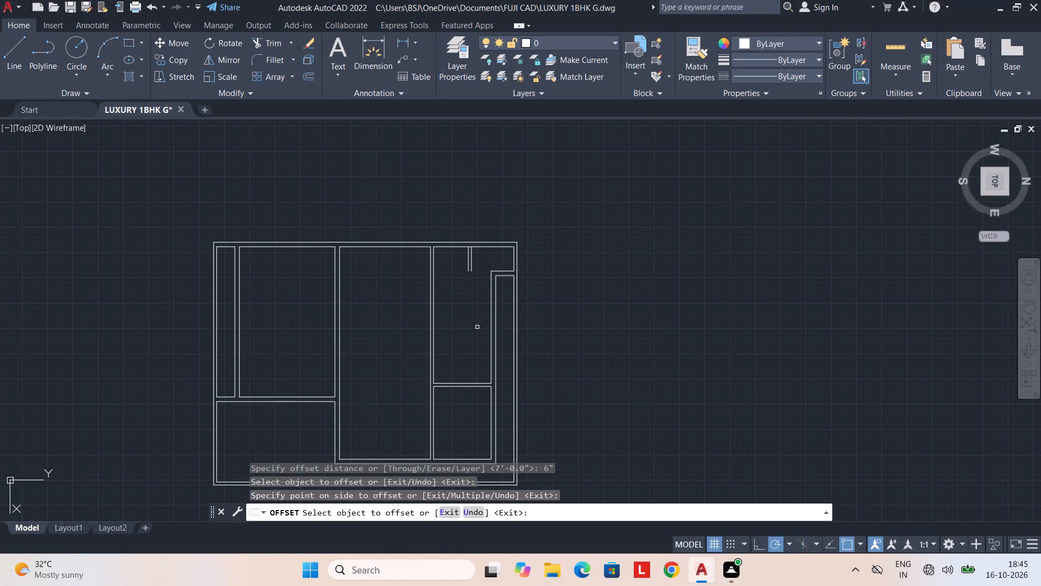
pyautogui.moveTo(471, 329); pyautogui.dragTo(477, 327, button='middle')
pyautogui.moveTo(477, 327); pyautogui.dragTo(494, 320, button='middle')
pyautogui.scroll(3, 492, 307)
pyautogui.moveTo(489, 279); pyautogui.dragTo(496, 370, button='middle')
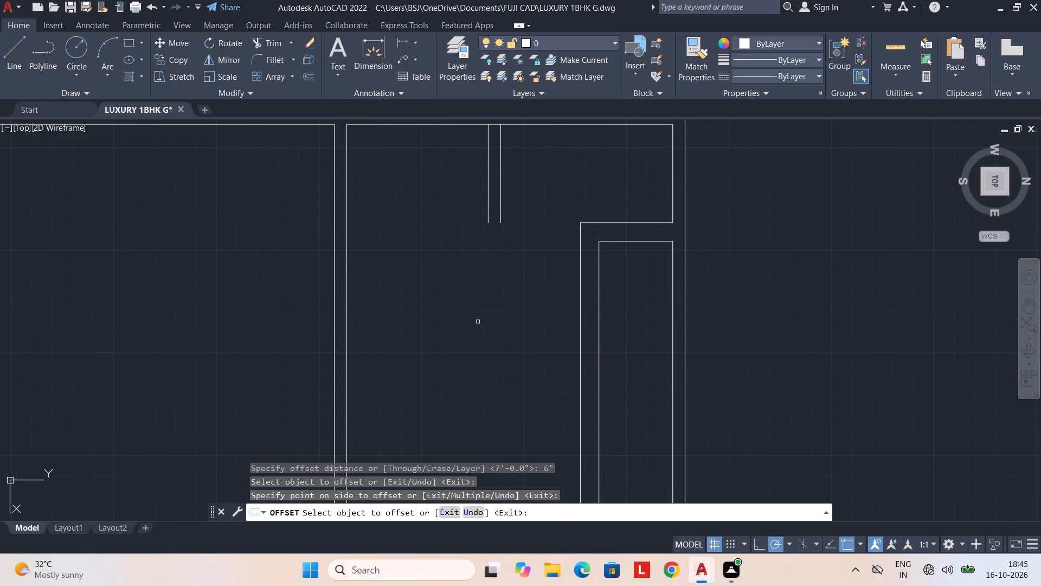
pyautogui.press('Escape')
# Extend the short cross wall's two lines and the new 6" partition's lines toward each other to close the northwest room's corner.
pyautogui.write('EX')
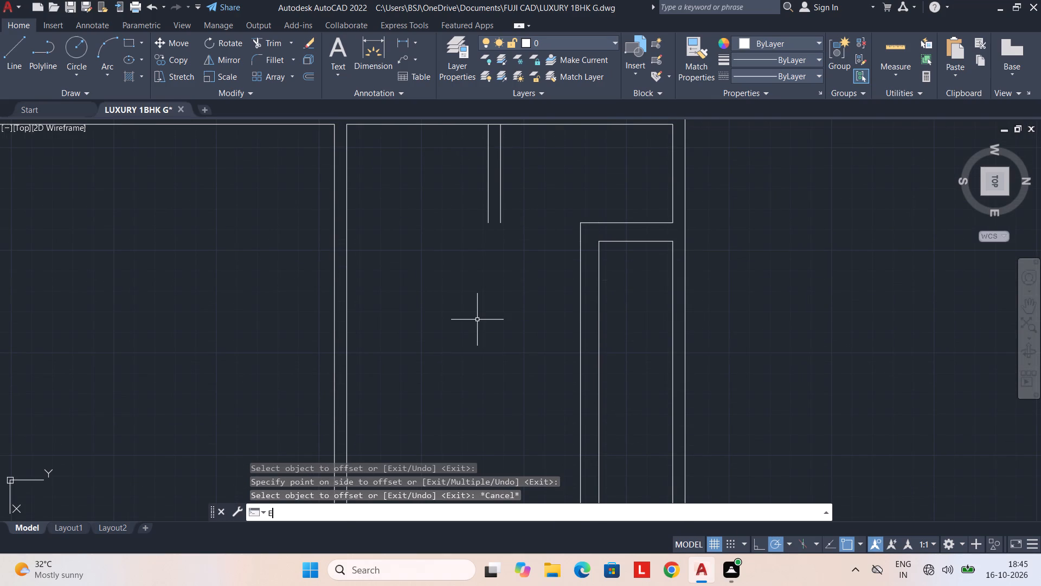
pyautogui.press('space')
pyautogui.click(611, 242)
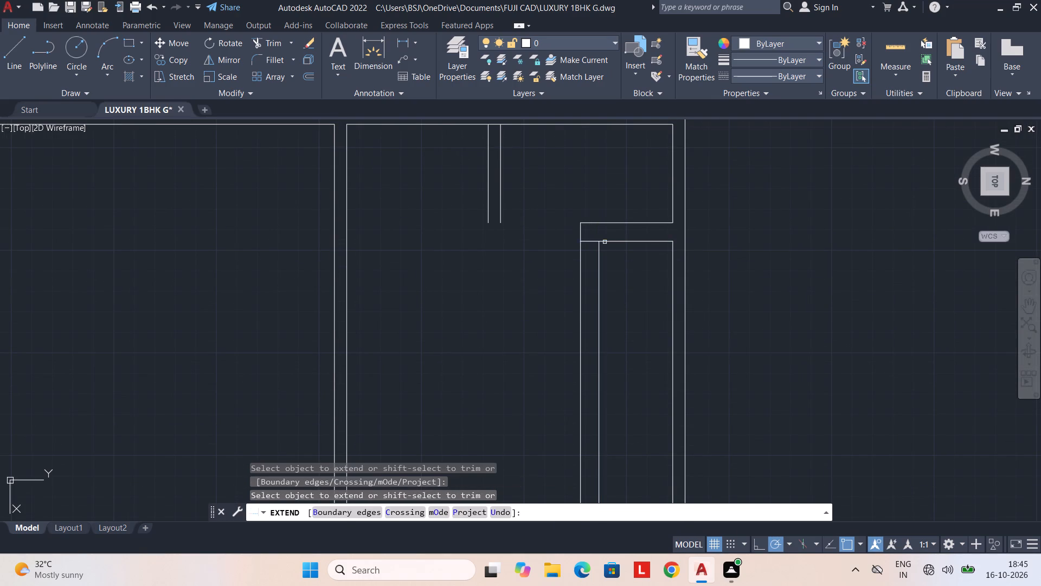
pyautogui.click(594, 242)
pyautogui.click(595, 223)
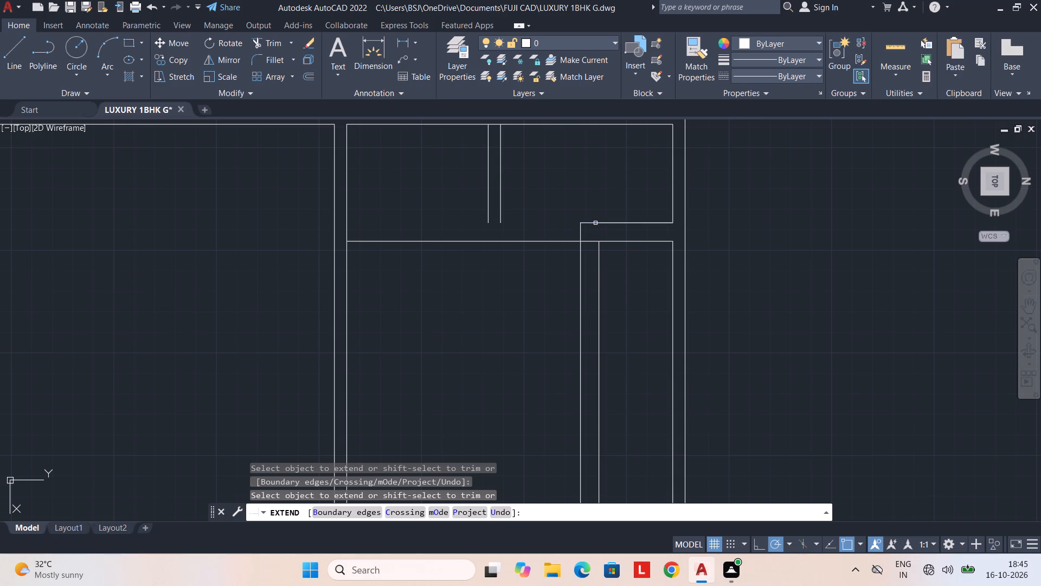
pyautogui.click(590, 224)
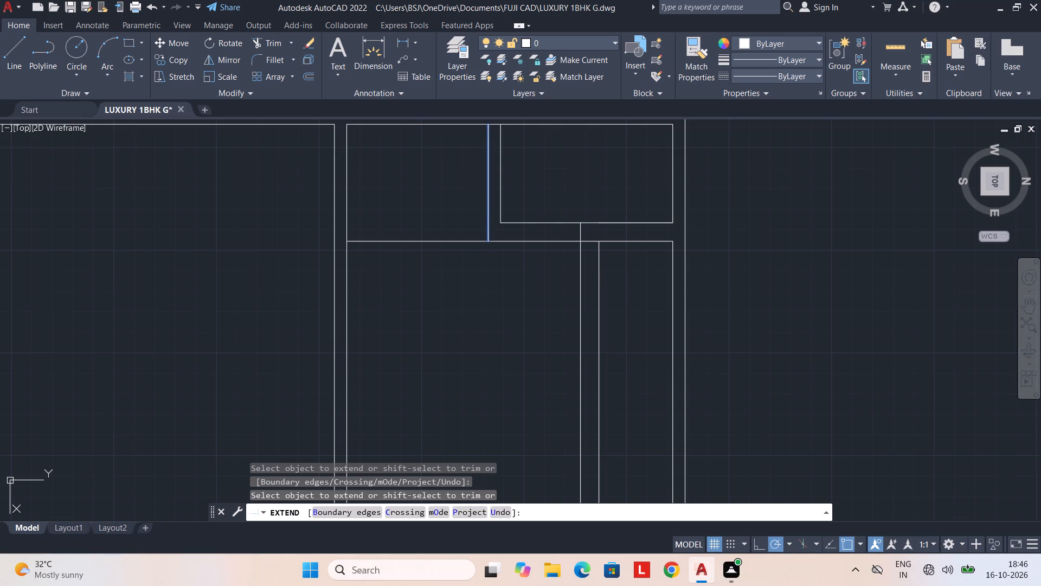
pyautogui.click(489, 214)
pyautogui.press('Escape')
# Trim the line overshooting south of the small northwest room and the stray segments where its partition meets the east-west wall.
pyautogui.write('TR')
pyautogui.press('space')
pyautogui.moveTo(438, 218); pyautogui.dragTo(437, 229)
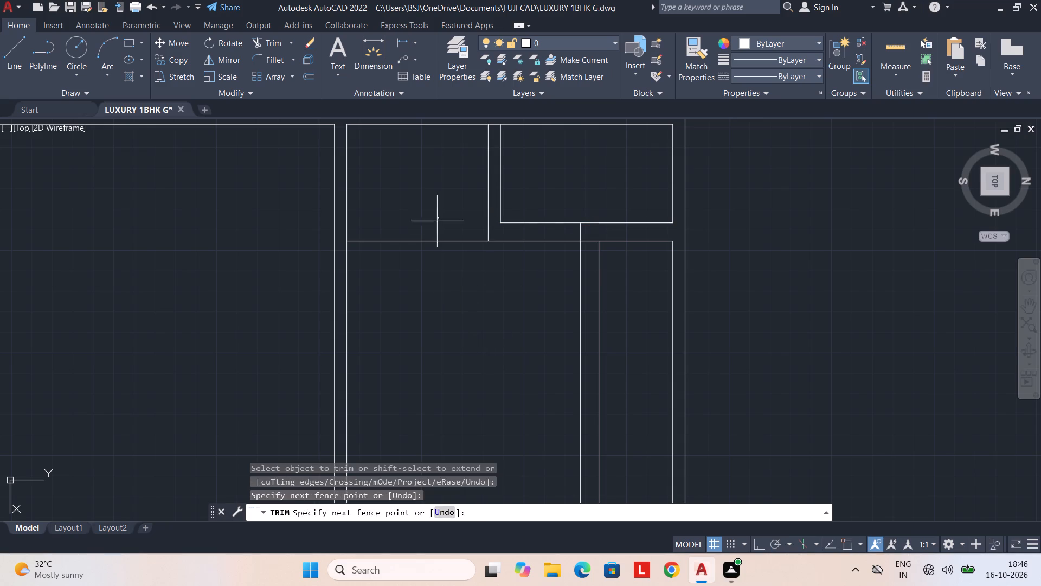
pyautogui.moveTo(437, 229); pyautogui.dragTo(449, 273)
pyautogui.click(574, 236)
pyautogui.click(581, 236)
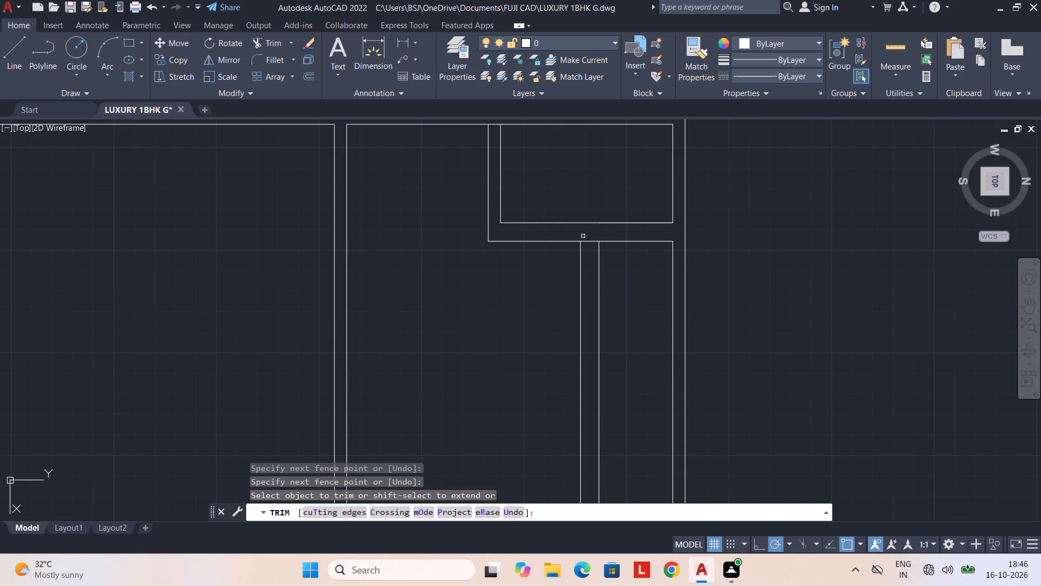
pyautogui.click(589, 241)
# Look over the trimmed northwest corner and the adjoining rooms of the plan.
pyautogui.scroll(-2, 500, 303)
pyautogui.moveTo(500, 303); pyautogui.dragTo(520, 322, button='middle')
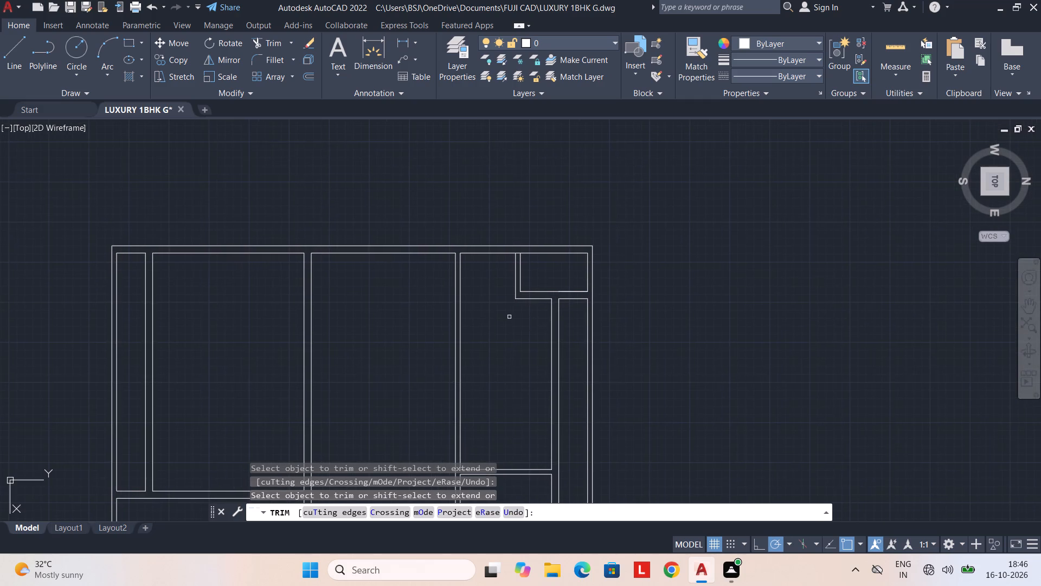
pyautogui.moveTo(499, 313); pyautogui.dragTo(523, 300, button='middle')
pyautogui.moveTo(525, 335); pyautogui.dragTo(522, 319, button='middle')
pyautogui.moveTo(525, 353); pyautogui.dragTo(511, 298, button='middle')
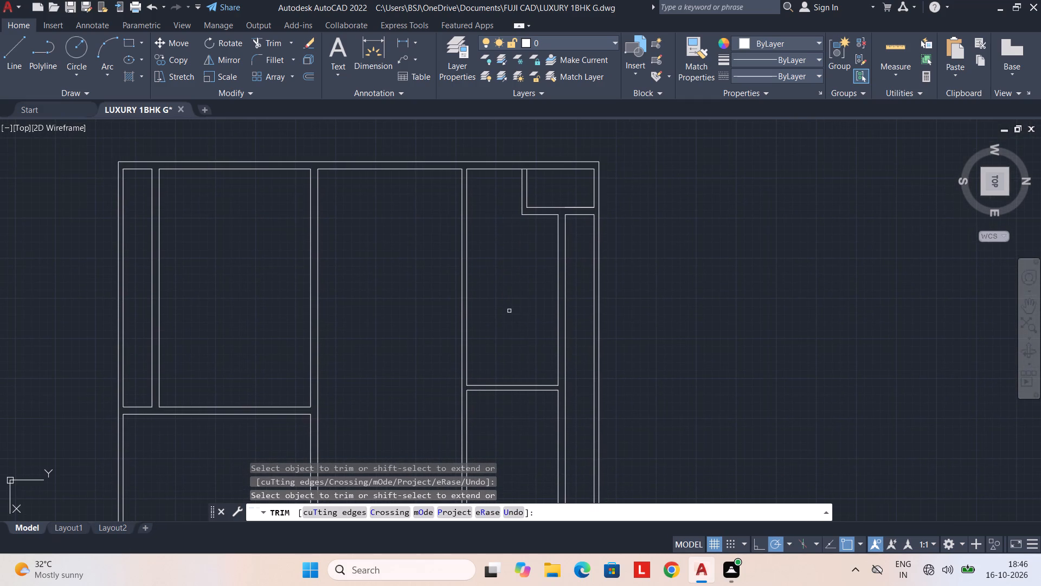
pyautogui.moveTo(509, 312); pyautogui.dragTo(523, 377, button='middle')
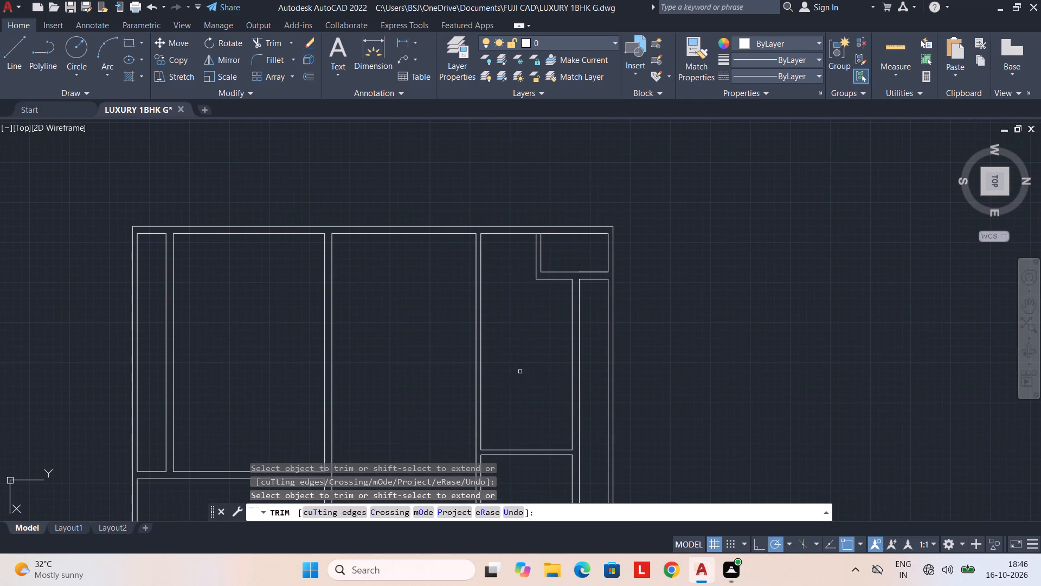
pyautogui.moveTo(518, 367); pyautogui.dragTo(513, 348, button='middle')
pyautogui.moveTo(513, 348); pyautogui.dragTo(512, 330, button='middle')
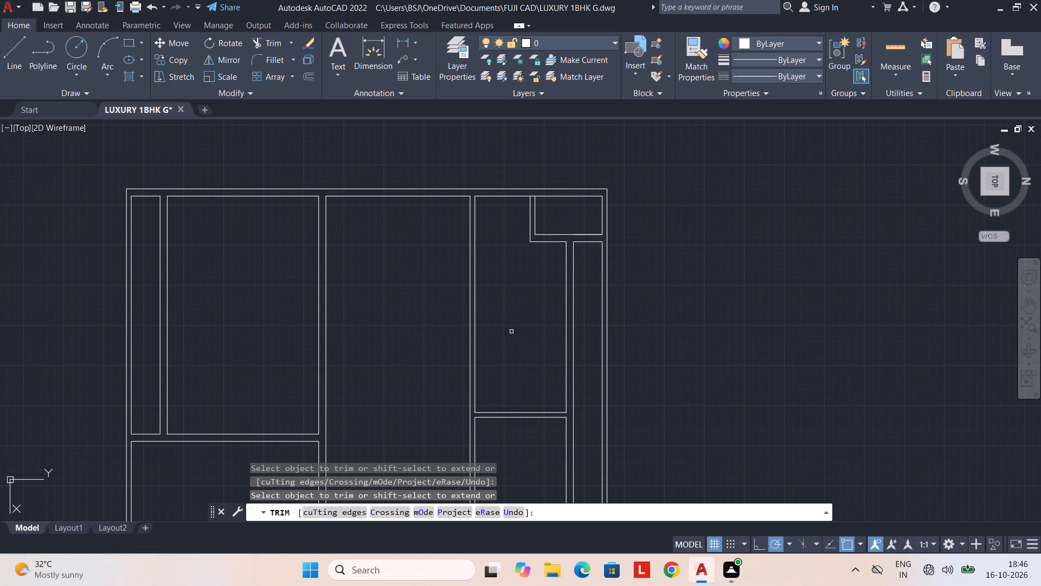
pyautogui.moveTo(511, 332); pyautogui.dragTo(512, 270, button='middle')
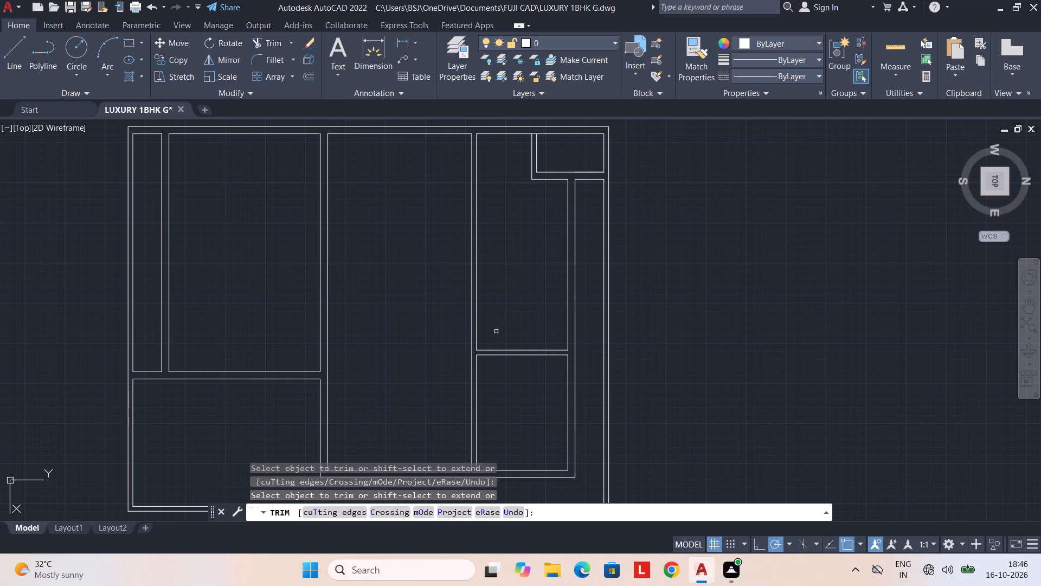
pyautogui.press('Escape')
# Extend the west line of the short cross wall south to the far face of the dividing wall.
pyautogui.press('r')
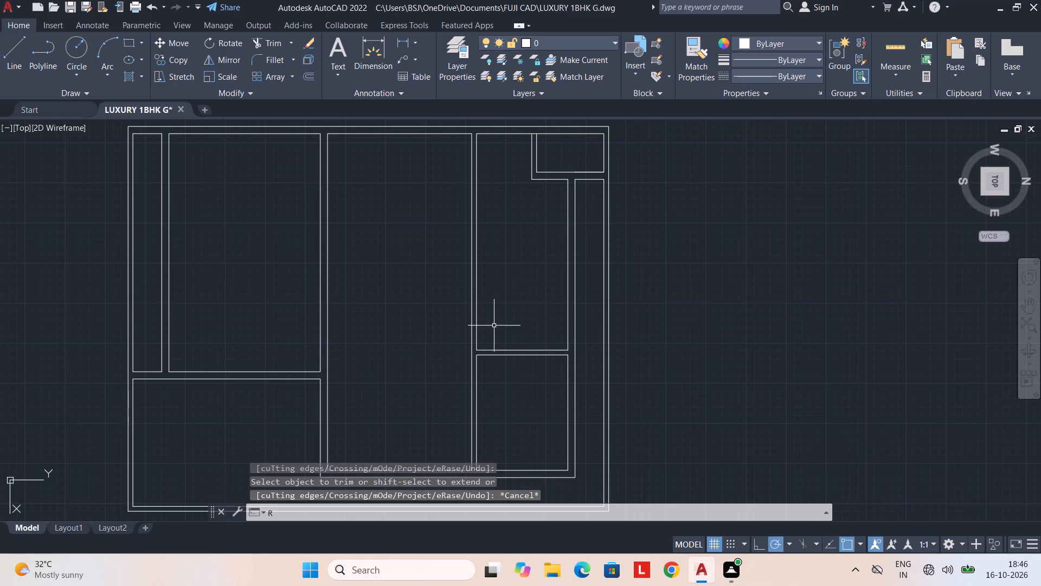
pyautogui.press('BackSpace')
pyautogui.write('EX')
pyautogui.press('space')
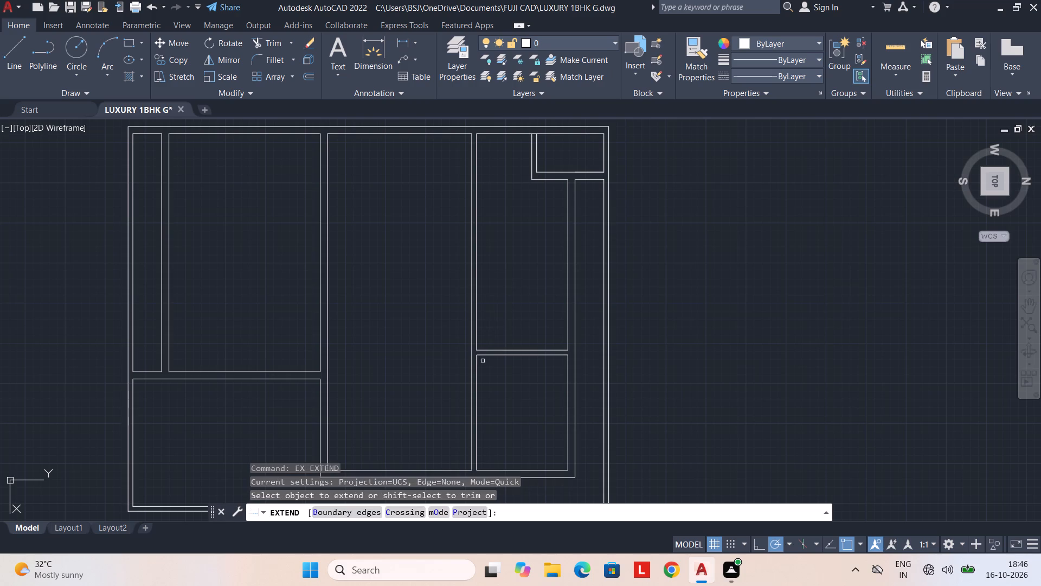
pyautogui.click(487, 350)
pyautogui.press('Escape')
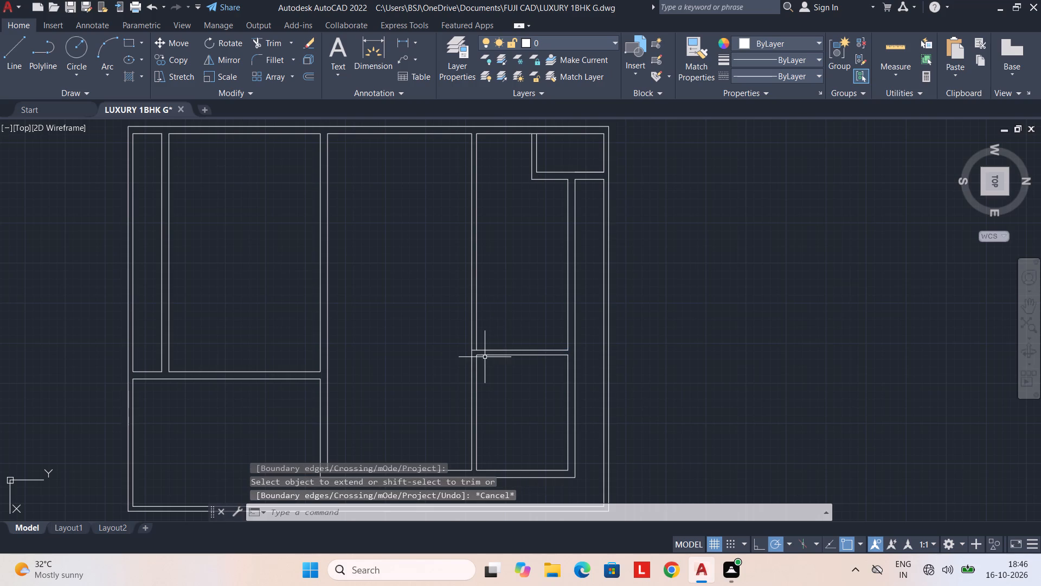
# Trim away both lines of the dividing wall between the short cross wall and the west outer wall.
pyautogui.write('TR')
pyautogui.press('space')
pyautogui.moveTo(498, 298); pyautogui.dragTo(461, 309)
pyautogui.moveTo(457, 261); pyautogui.dragTo(459, 341, button='middle')
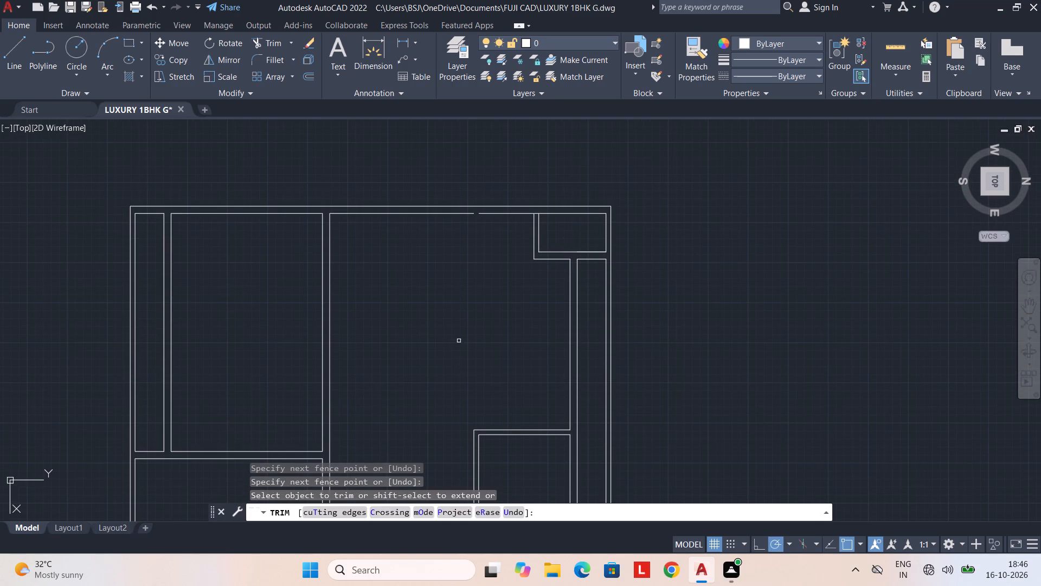
# Extend the west wall's inner line across the gap left by the removed dividing wall.
pyautogui.press('Escape')
pyautogui.write('EX')
pyautogui.press('space')
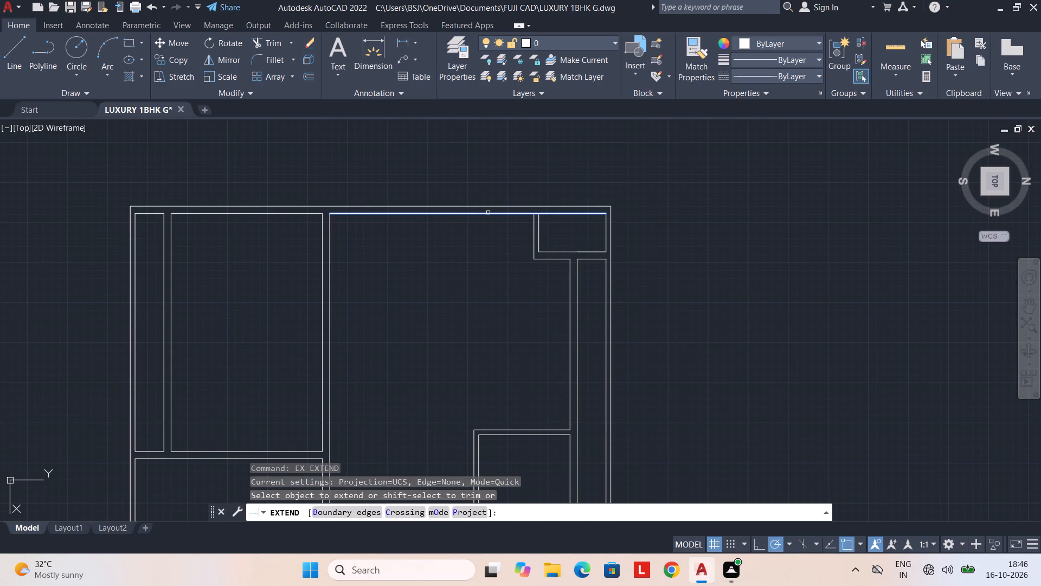
pyautogui.click(488, 213)
pyautogui.press('Escape')
# Examine the west wall's inner line and the layout of the enlarged central room.
pyautogui.click(449, 211)
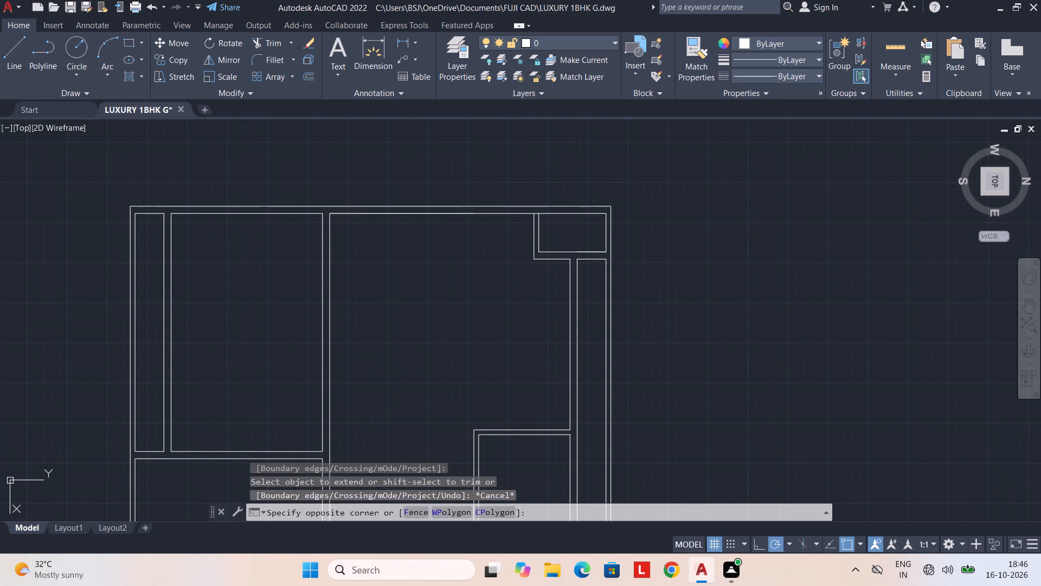
pyautogui.scroll(3, 454, 215)
pyautogui.press('Escape')
pyautogui.press('`')
pyautogui.click(462, 207)
pyautogui.click(464, 206)
pyautogui.click(471, 206)
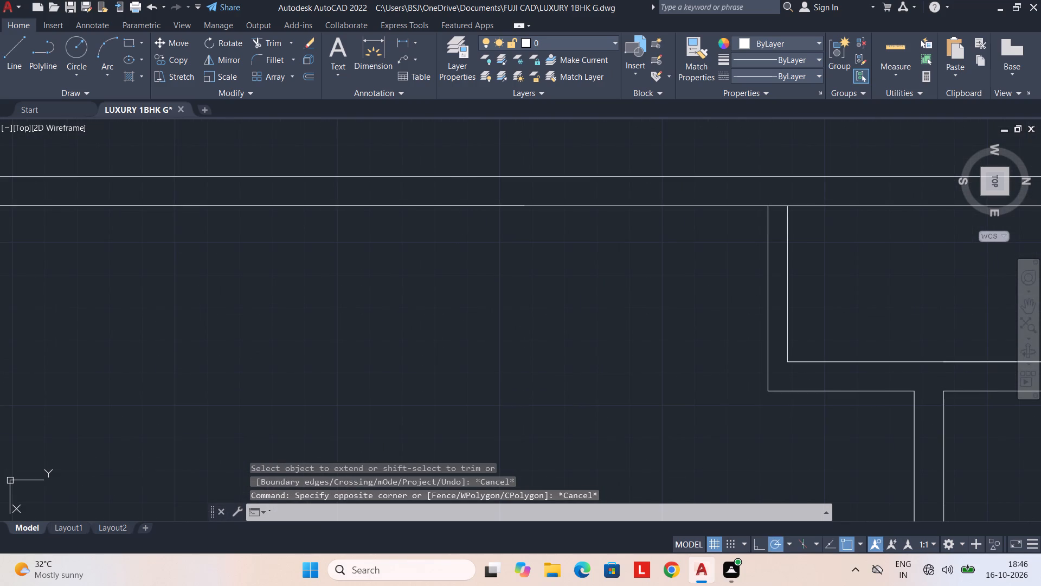
pyautogui.press('Escape')
pyautogui.click(504, 206)
pyautogui.scroll(-4, 467, 246)
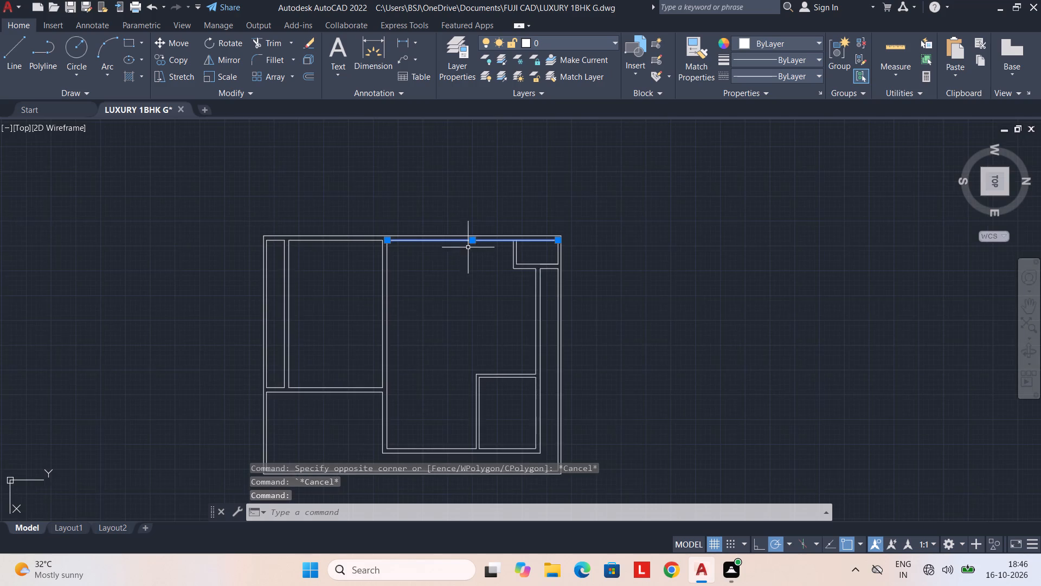
pyautogui.scroll(2, 478, 272)
pyautogui.press('Escape')
pyautogui.scroll(1, 454, 266)
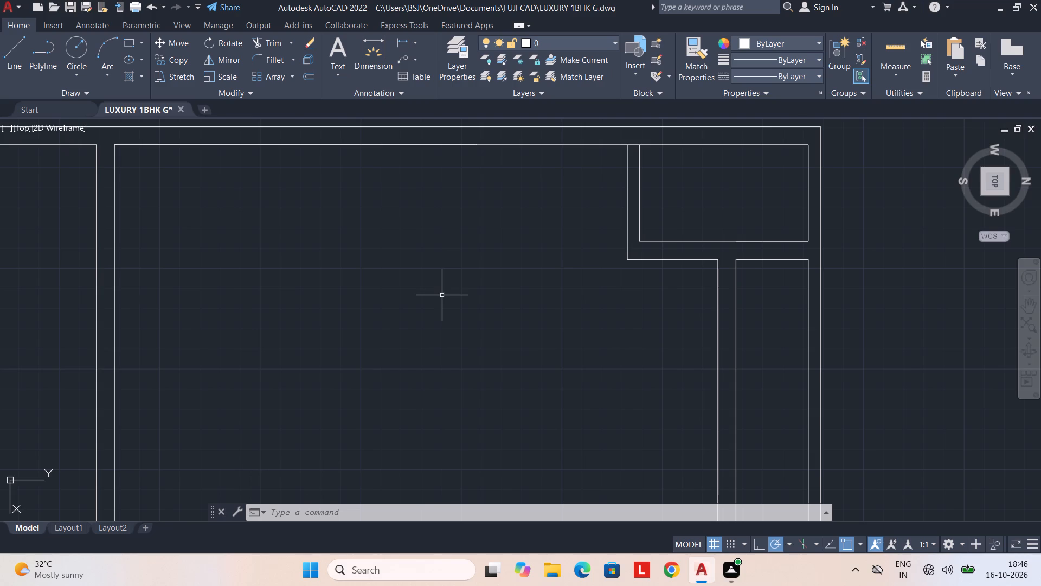
pyautogui.scroll(-3, 450, 276)
pyautogui.moveTo(439, 303); pyautogui.dragTo(430, 276, button='middle')
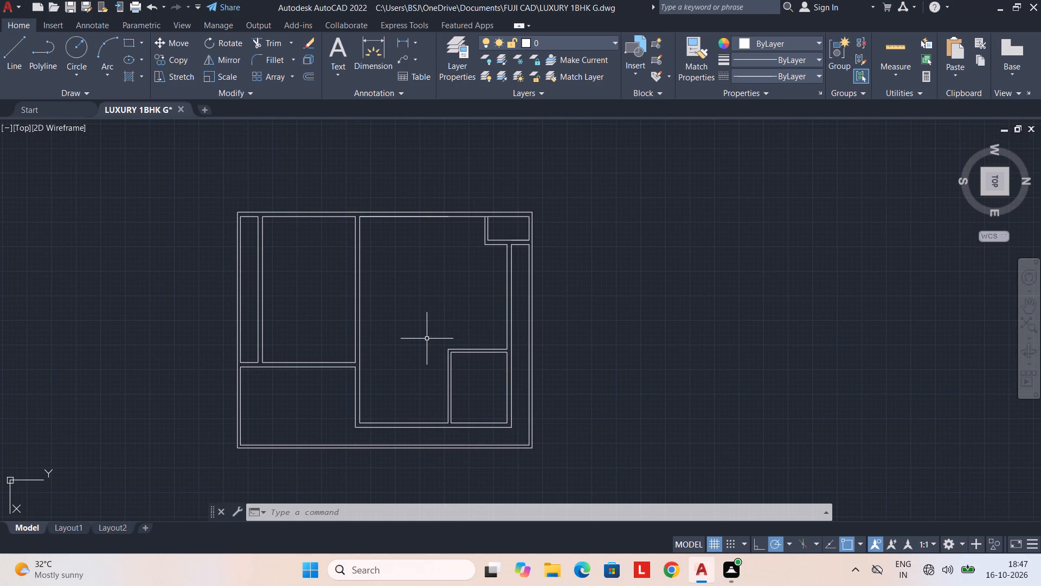
pyautogui.moveTo(422, 345); pyautogui.dragTo(423, 331, button='middle')
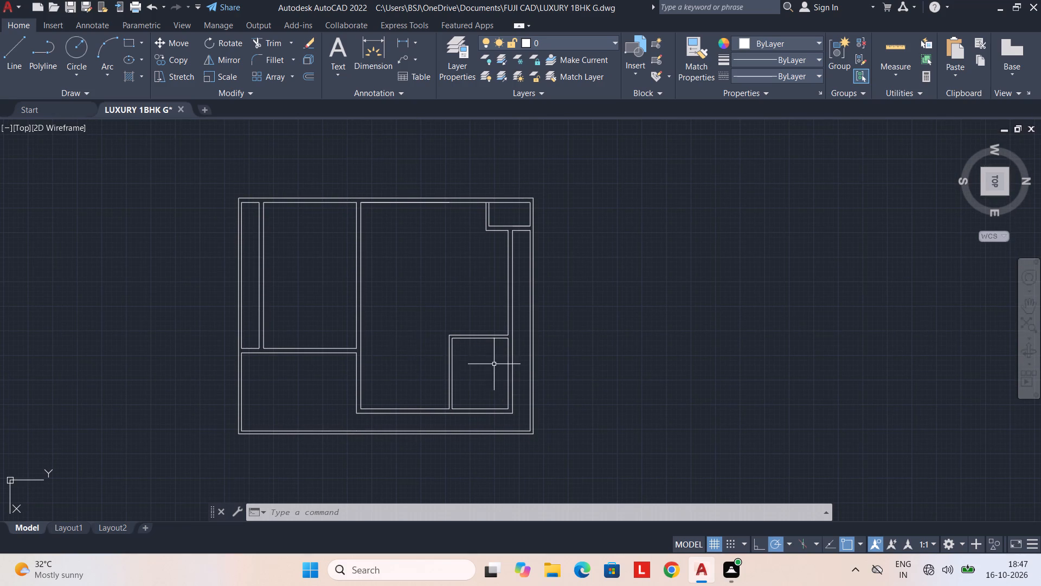
pyautogui.moveTo(447, 292); pyautogui.dragTo(440, 346, button='middle')
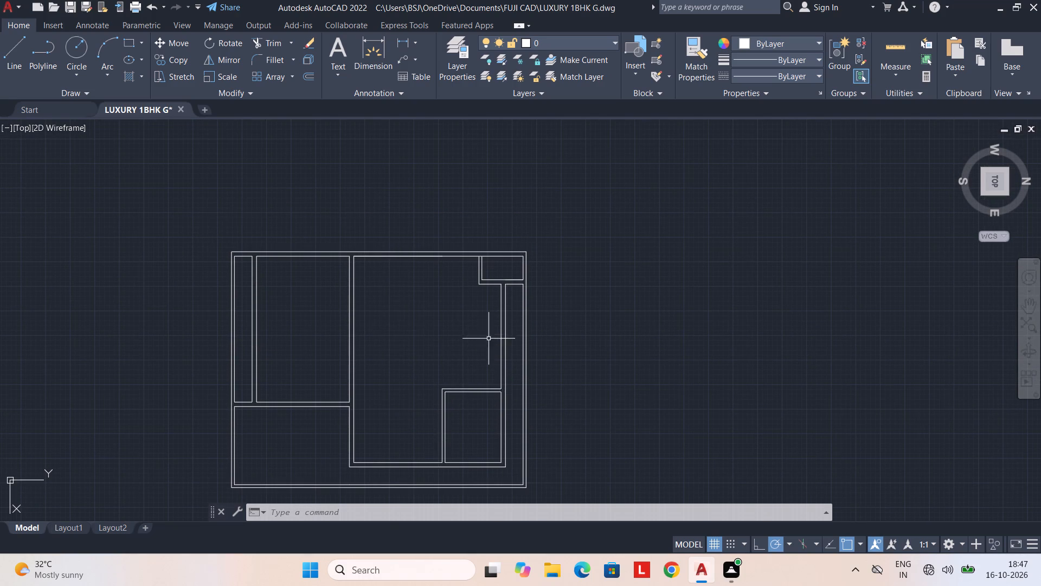
pyautogui.moveTo(450, 307); pyautogui.dragTo(455, 334, button='middle')
# Offset the small northwest room's outer south partition line 5' south, and offset that copy 4" farther south.
pyautogui.scroll(2, 430, 303)
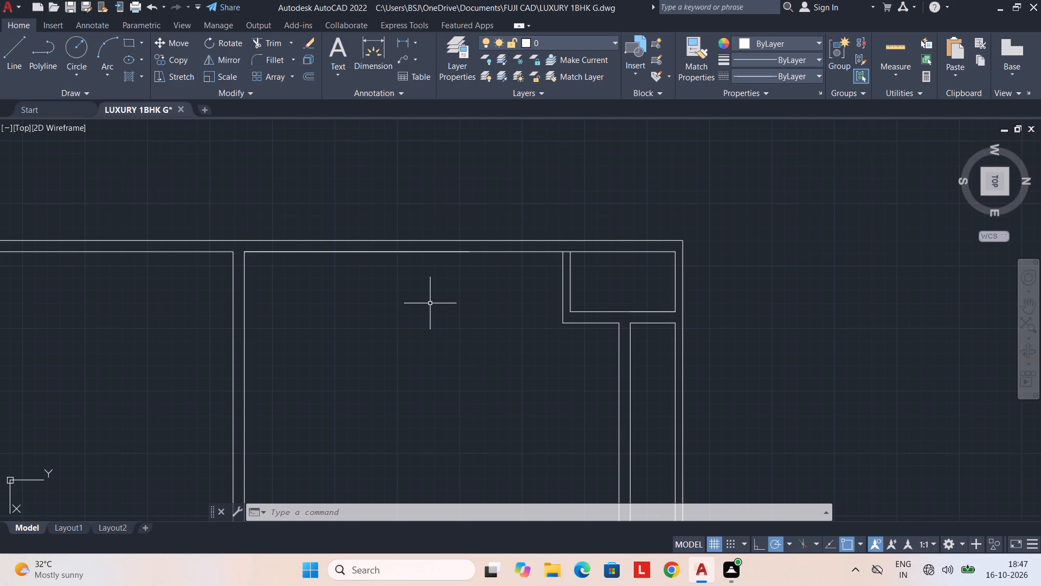
pyautogui.write('OF')
pyautogui.press('space')
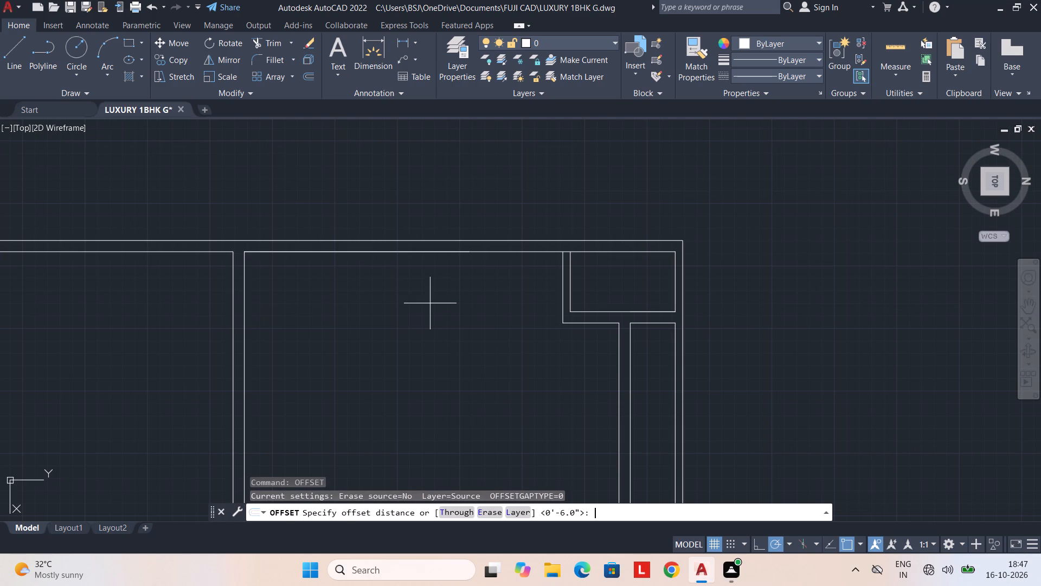
pyautogui.write("5'")
pyautogui.press('Return')
pyautogui.click(564, 290)
pyautogui.moveTo(475, 300); pyautogui.dragTo(432, 303)
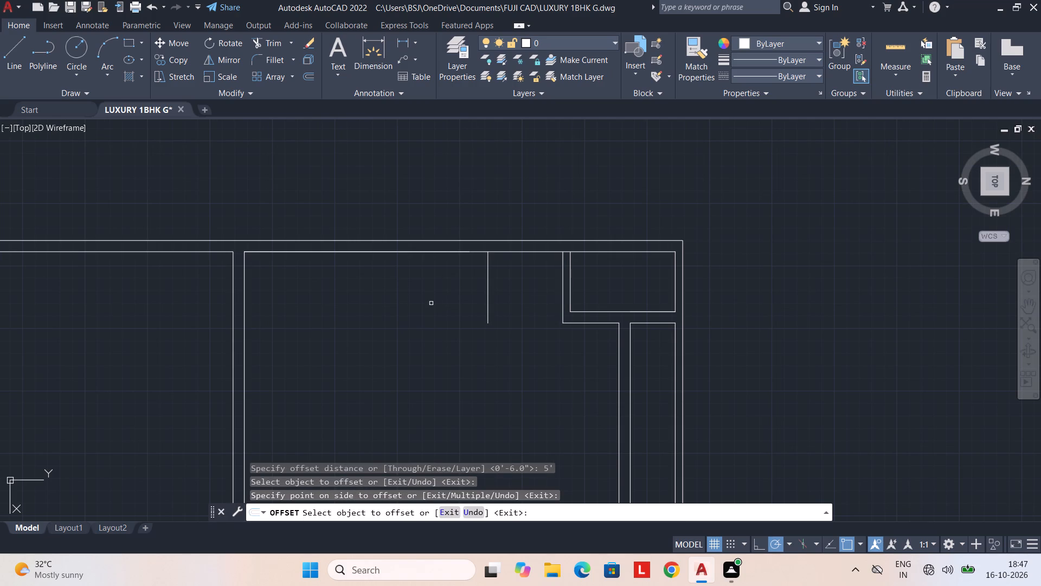
pyautogui.press('Escape')
pyautogui.write('OF 4"')
pyautogui.press('Return')
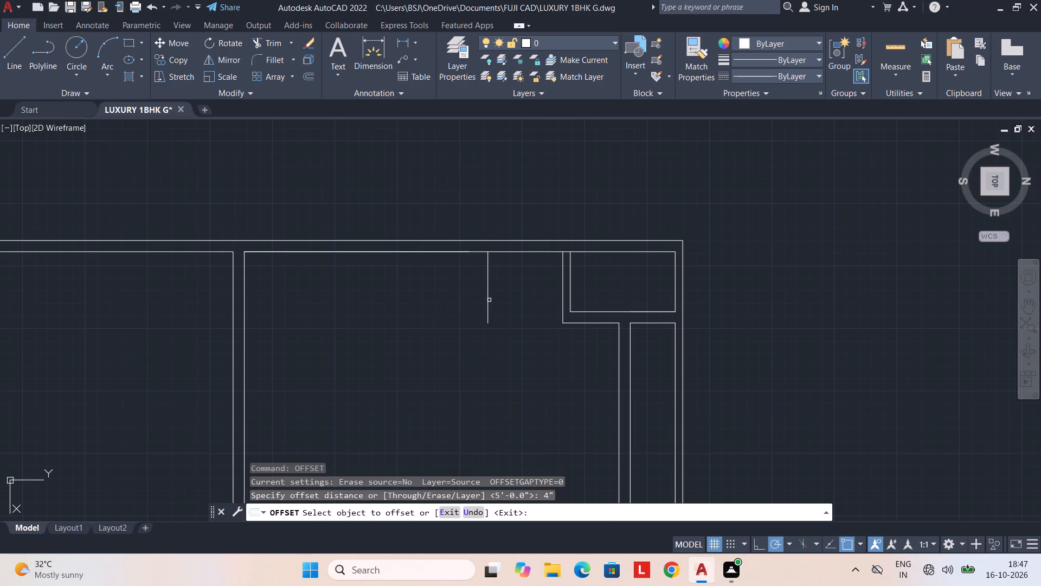
pyautogui.click(490, 300)
pyautogui.click(385, 309)
pyautogui.press('Escape')
# Offset the new 4" partition's south line 6' south, and offset that copy 4" farther south.
pyautogui.write('OF')
pyautogui.press('space')
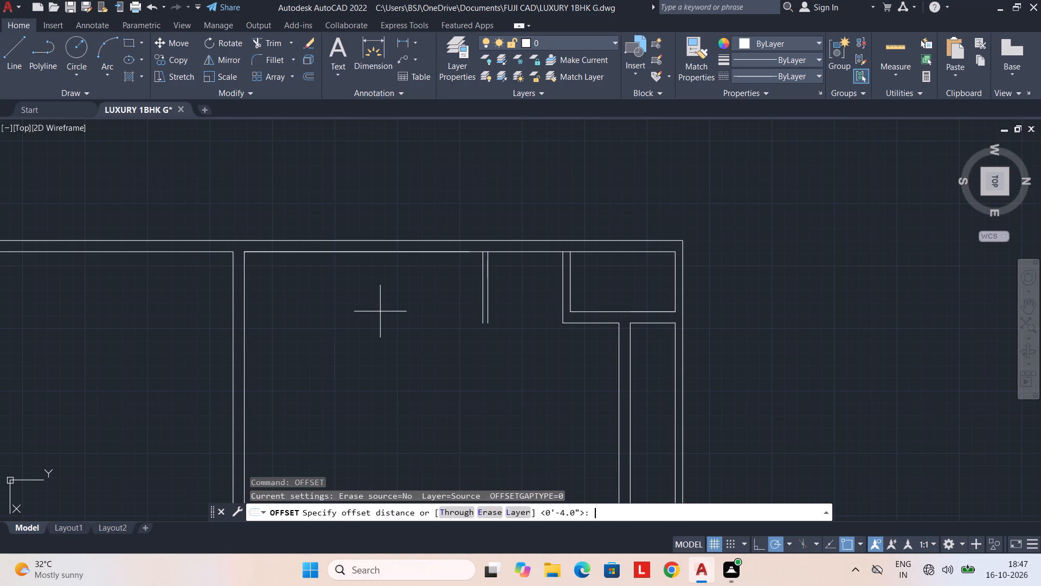
pyautogui.write("6'")
pyautogui.press('Return')
pyautogui.click(482, 305)
pyautogui.moveTo(369, 317); pyautogui.dragTo(349, 317)
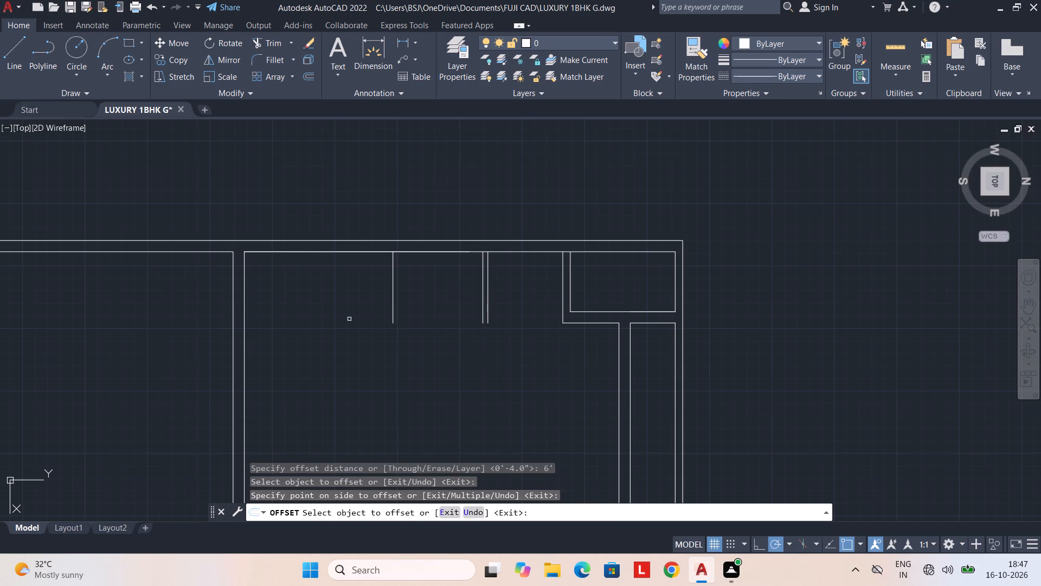
pyautogui.press('Escape')
pyautogui.moveTo(371, 337); pyautogui.dragTo(391, 377, button='middle')
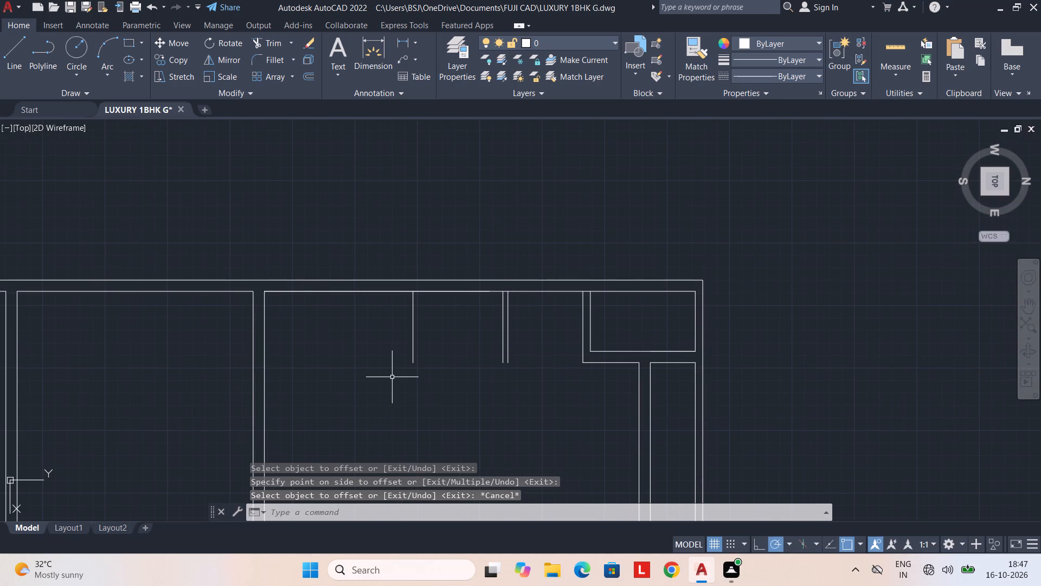
pyautogui.write('OF')
pyautogui.press('space')
pyautogui.write('4"')
pyautogui.press('Return')
pyautogui.click(413, 329)
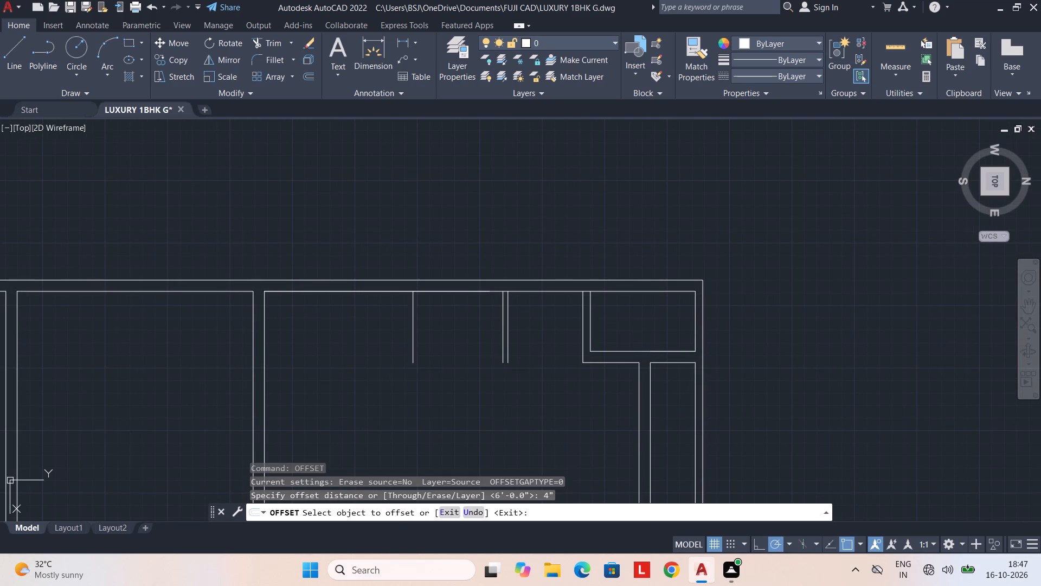
pyautogui.moveTo(354, 333); pyautogui.dragTo(328, 334)
pyautogui.press('Escape')
# Extend the small northwest room's outer east wall line south across the first 4" partition to the second partition's north line.
pyautogui.scroll(-3, 371, 347)
pyautogui.moveTo(371, 347); pyautogui.dragTo(369, 333, button='middle')
pyautogui.scroll(2, 367, 340)
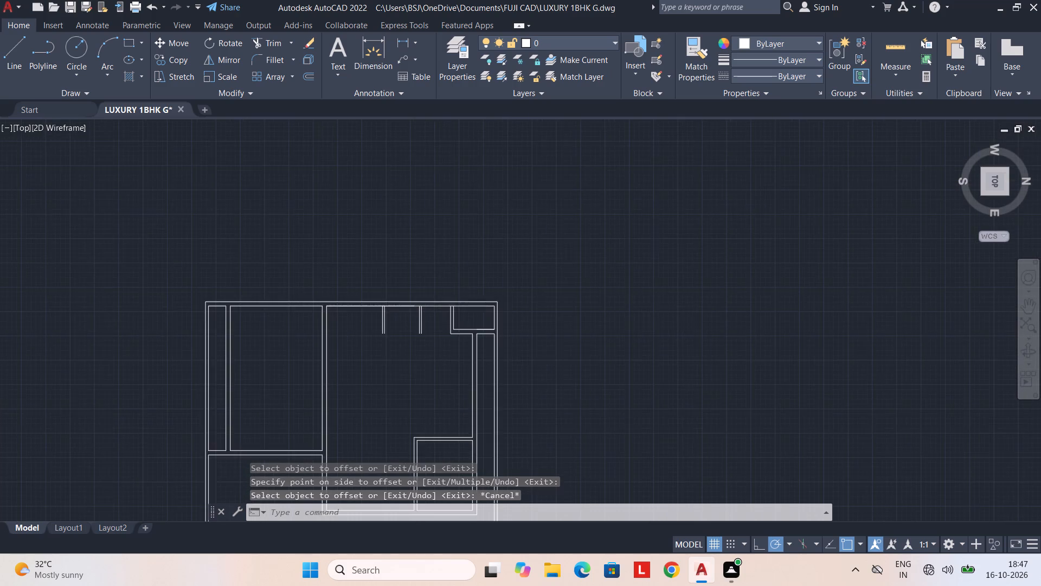
pyautogui.middleClick(387, 370)
pyautogui.middleClick(388, 372)
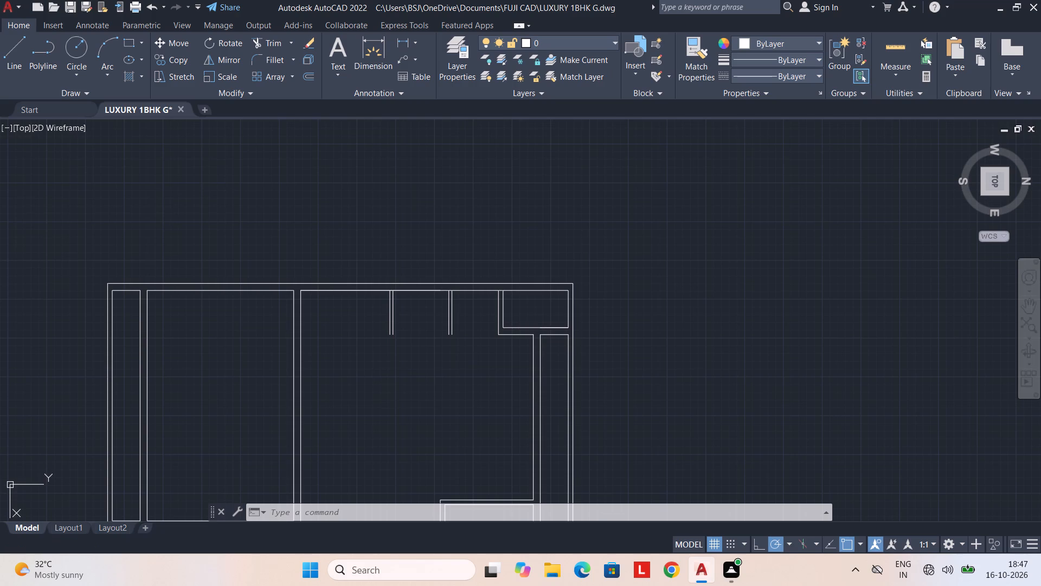
pyautogui.scroll(3, 486, 355)
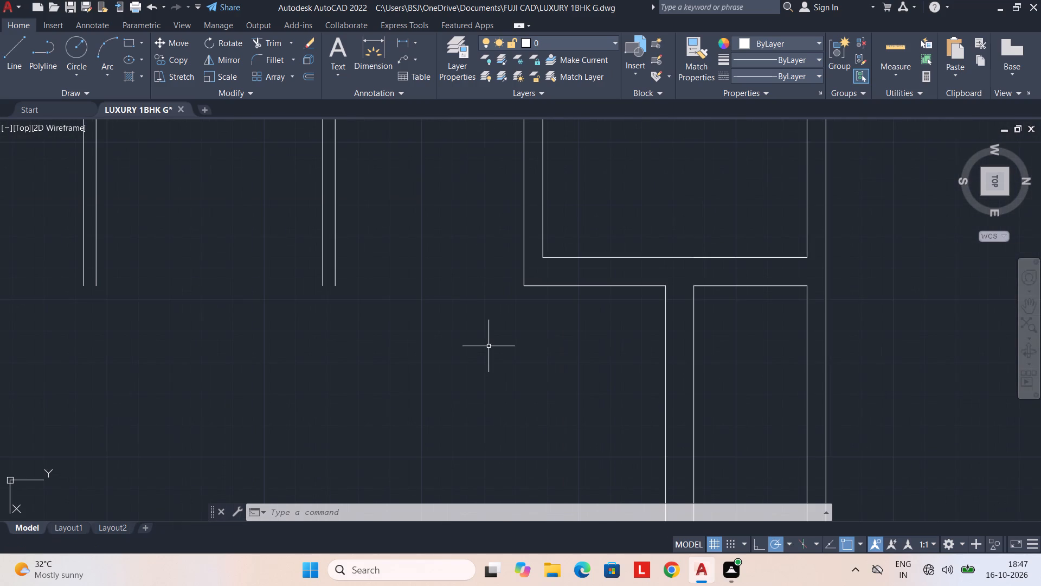
pyautogui.press('Escape')
pyautogui.write('EX')
pyautogui.press('space')
pyautogui.click(547, 286)
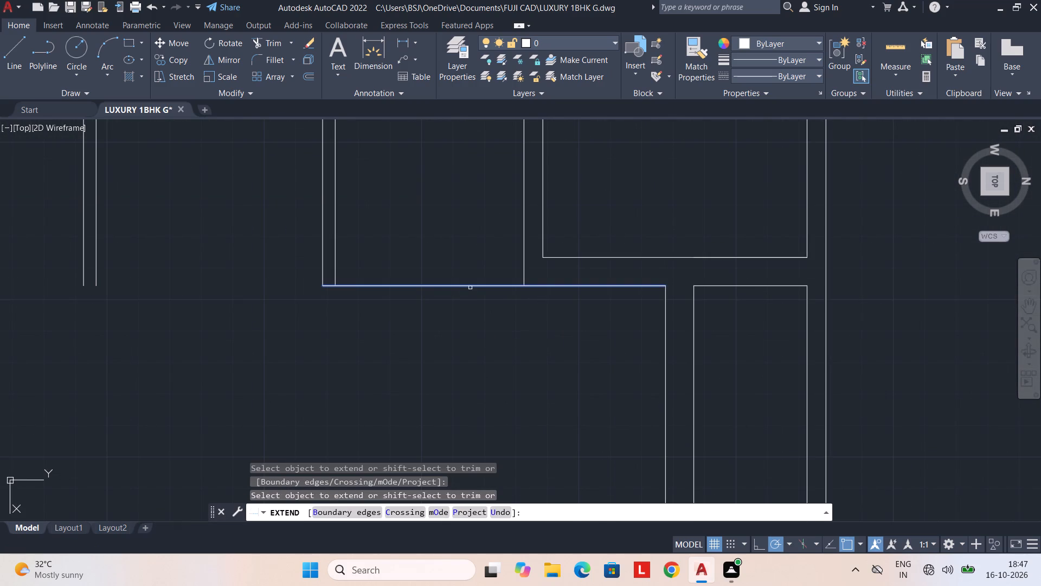
pyautogui.click(447, 288)
pyautogui.click(411, 288)
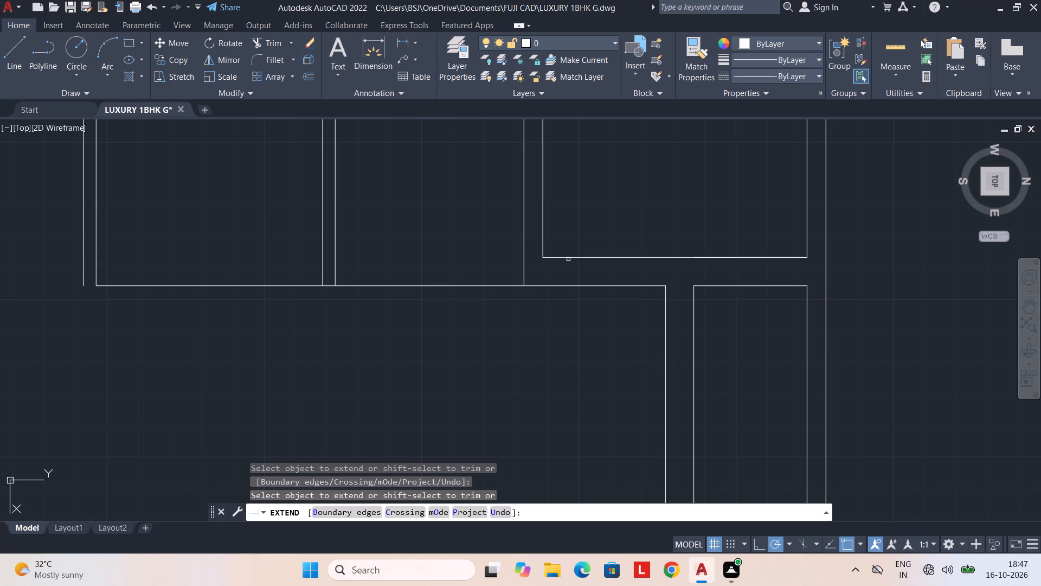
# Extend the northwest room's inner east wall line south to the southernmost partition's south line, and complete the outer line to the same edge.
pyautogui.click(568, 259)
pyautogui.click(544, 258)
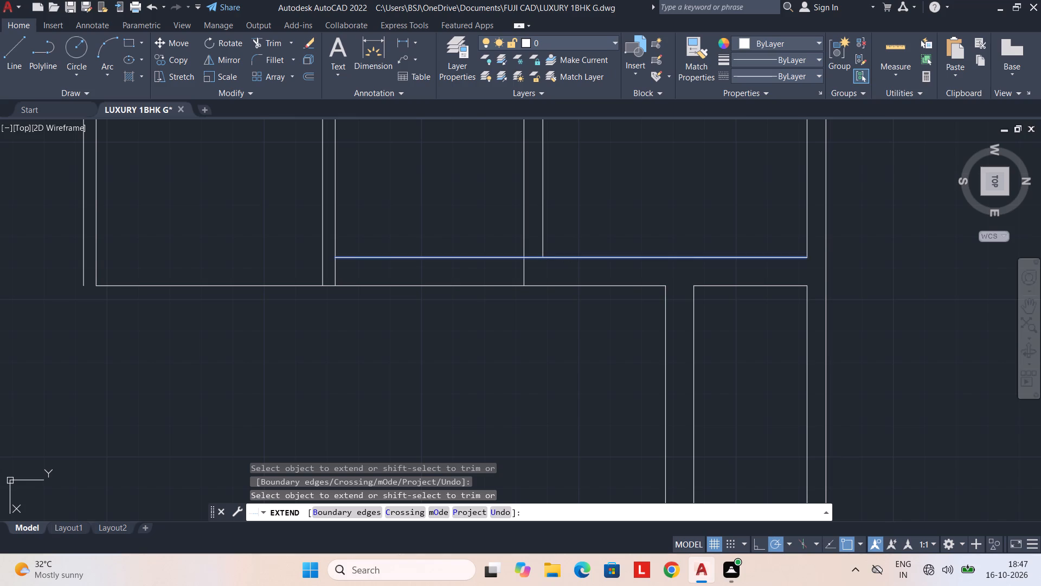
pyautogui.click(467, 259)
pyautogui.click(400, 260)
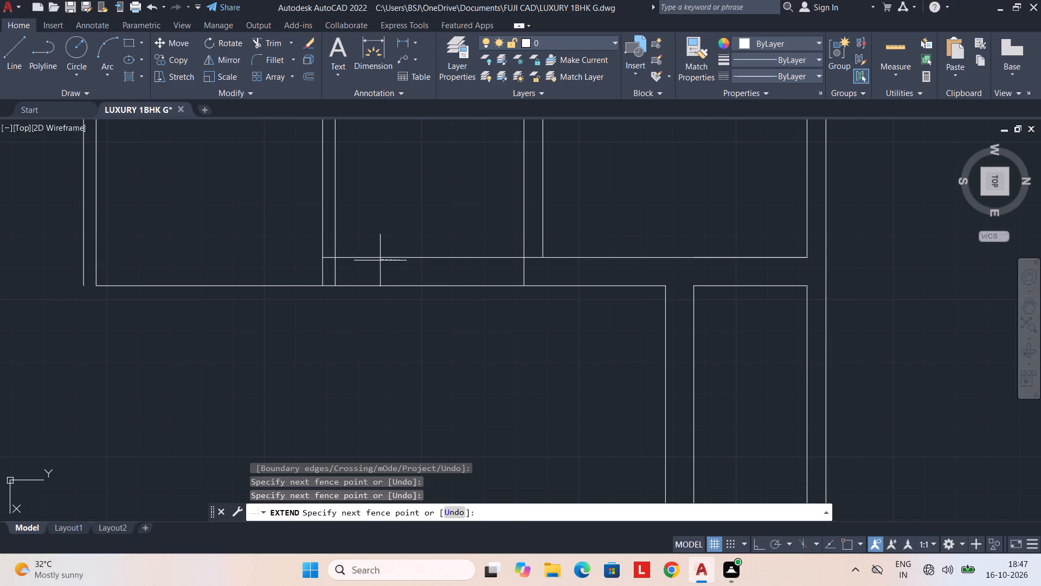
pyautogui.press('Escape')
pyautogui.press('space')
pyautogui.click(389, 259)
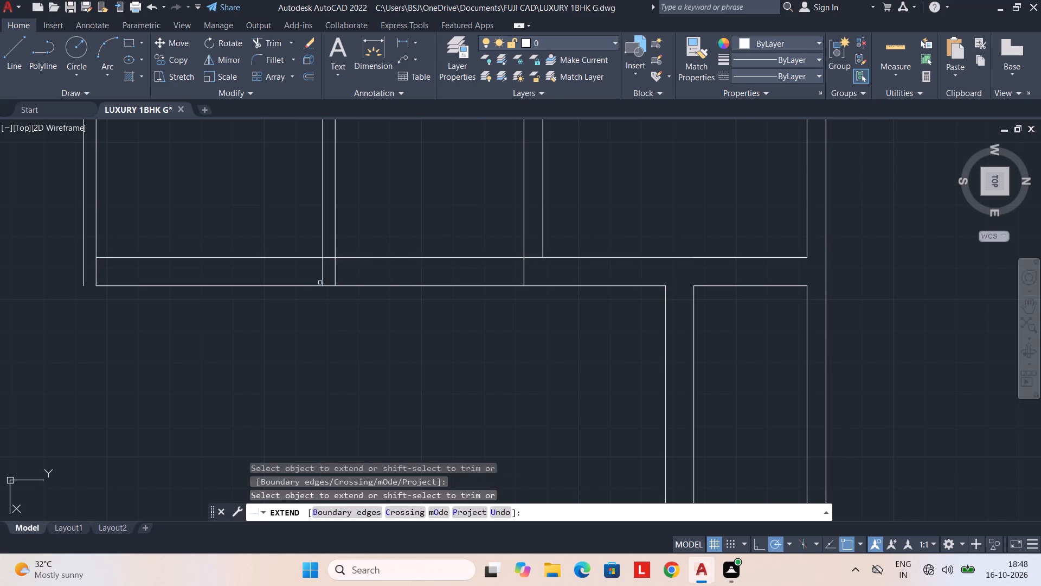
pyautogui.click(159, 285)
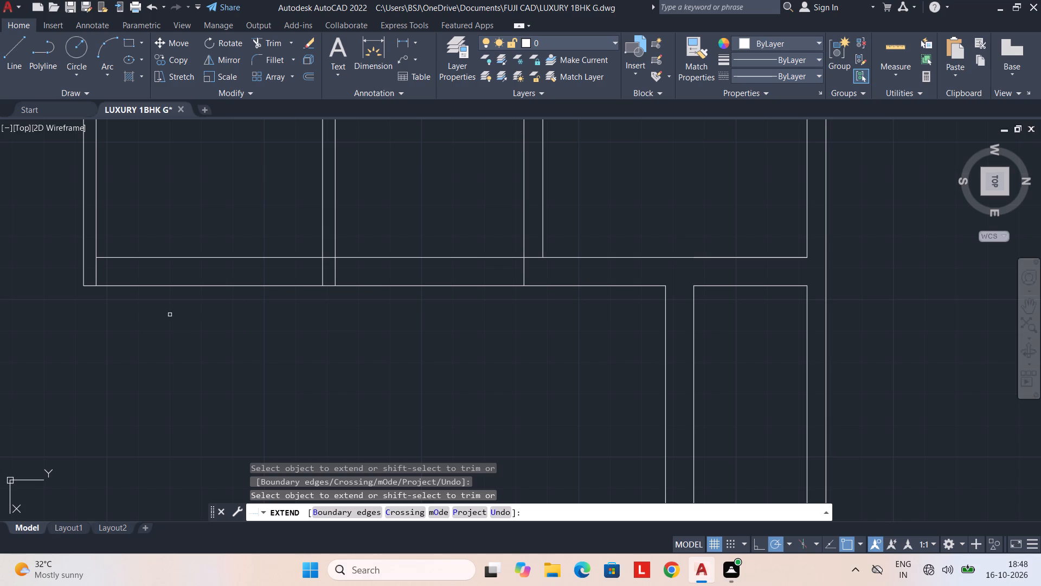
pyautogui.click(155, 259)
pyautogui.scroll(-2, 210, 359)
pyautogui.press('Escape')
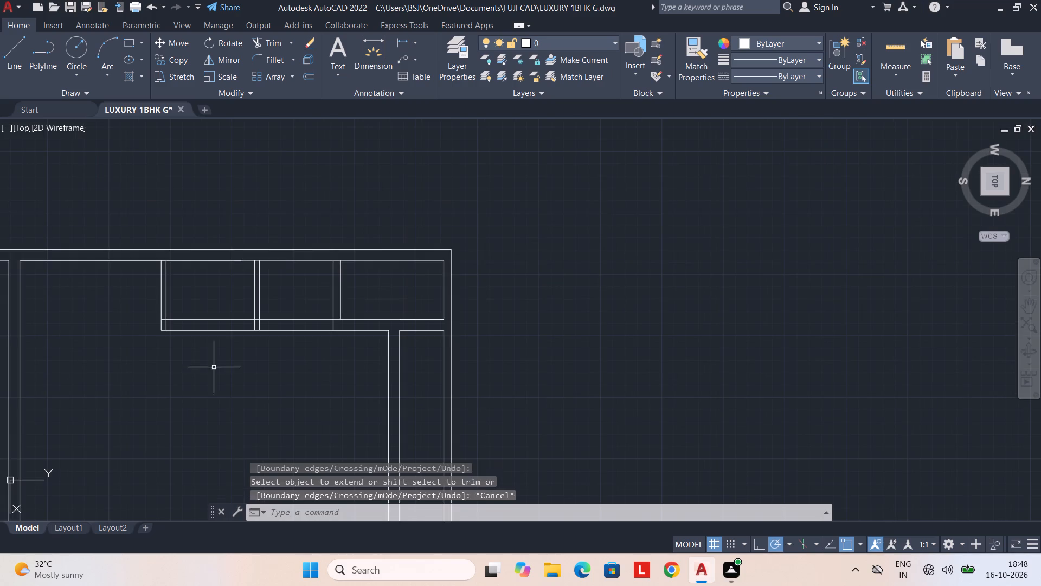
# Trim the partition line ends crossing the rooms' east wall and the inner east line pieces inside the 4" partitions.
pyautogui.moveTo(213, 367); pyautogui.dragTo(272, 372, button='middle')
pyautogui.press('t')
pyautogui.press('r')
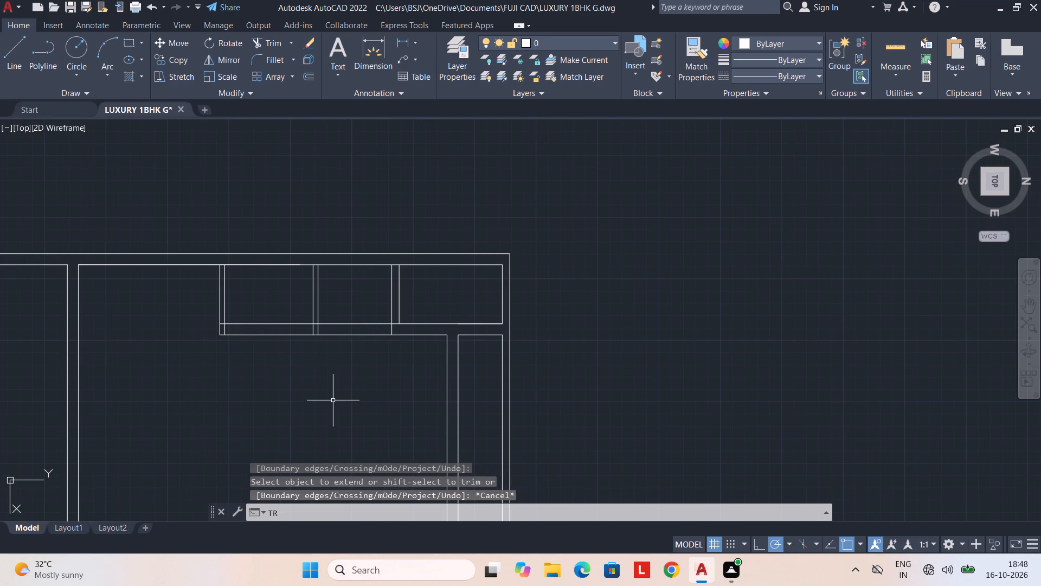
pyautogui.press('space')
pyautogui.scroll(2, 228, 311)
pyautogui.moveTo(214, 336); pyautogui.dragTo(229, 357)
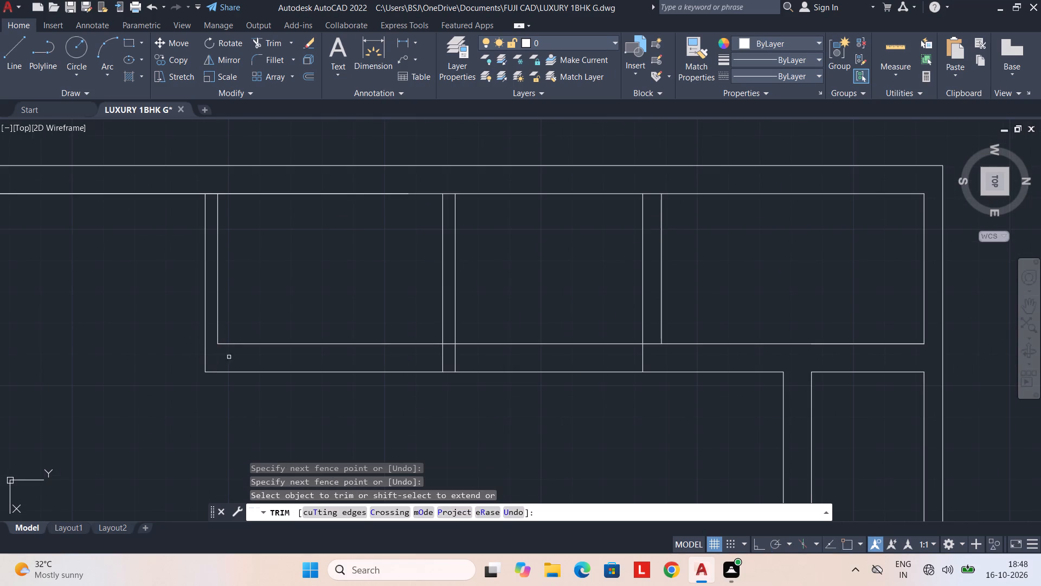
pyautogui.moveTo(384, 354); pyautogui.dragTo(474, 355)
pyautogui.click(449, 342)
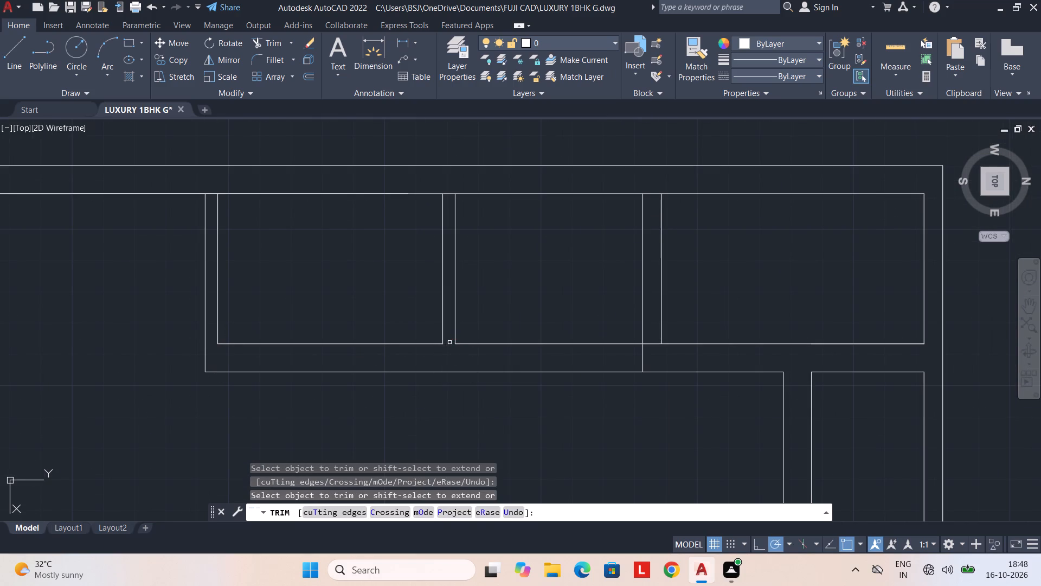
pyautogui.click(642, 354)
pyautogui.scroll(-2, 642, 357)
pyautogui.moveTo(648, 390); pyautogui.dragTo(604, 357, button='middle')
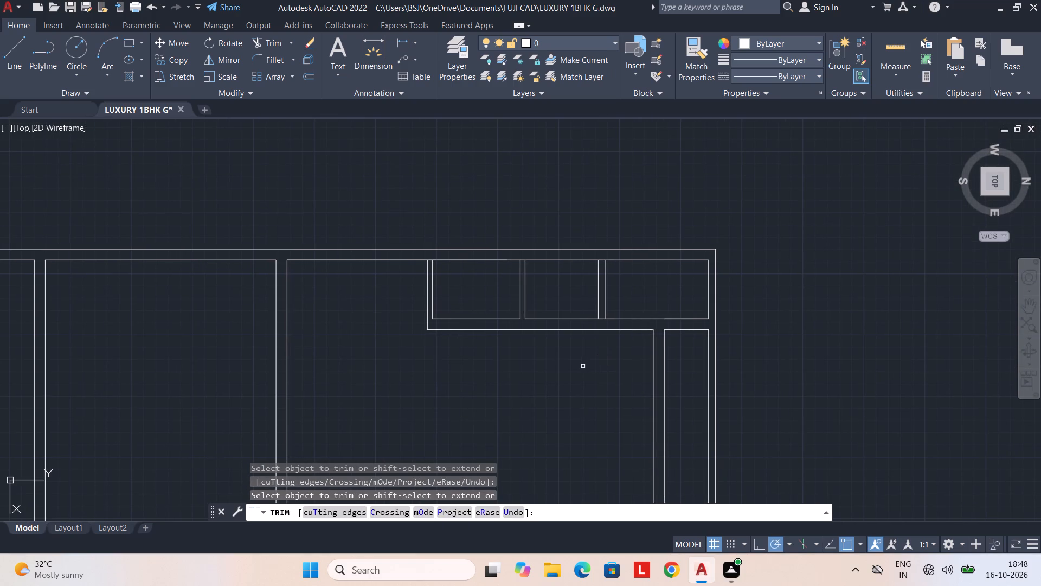
pyautogui.moveTo(581, 367); pyautogui.dragTo(553, 374, button='middle')
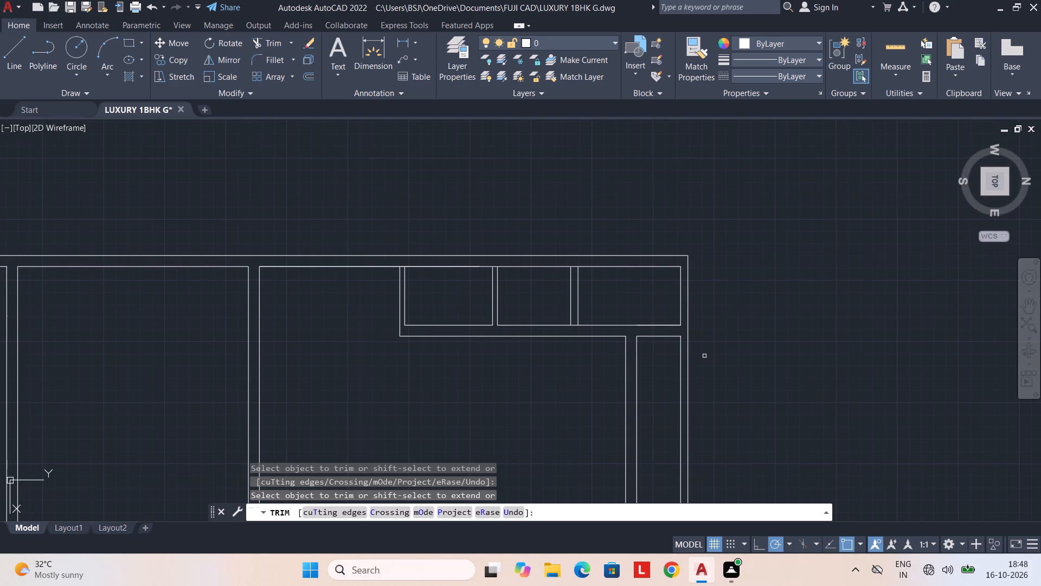
# Remove the inner east wall line from all three small rooms along the west wall.
pyautogui.click(665, 326)
pyautogui.click(653, 326)
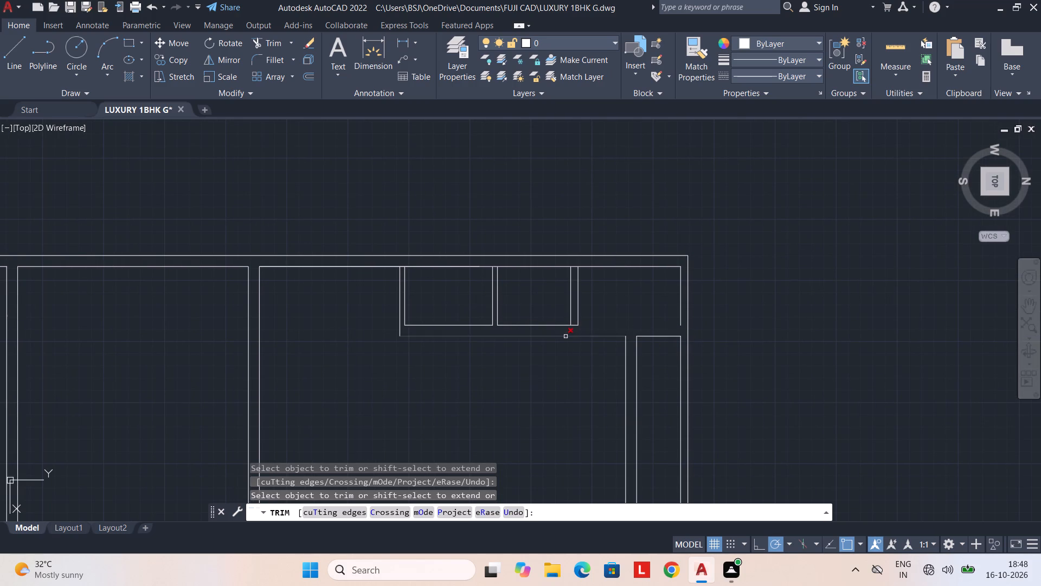
pyautogui.click(557, 327)
pyautogui.scroll(2, 569, 323)
pyautogui.click(581, 329)
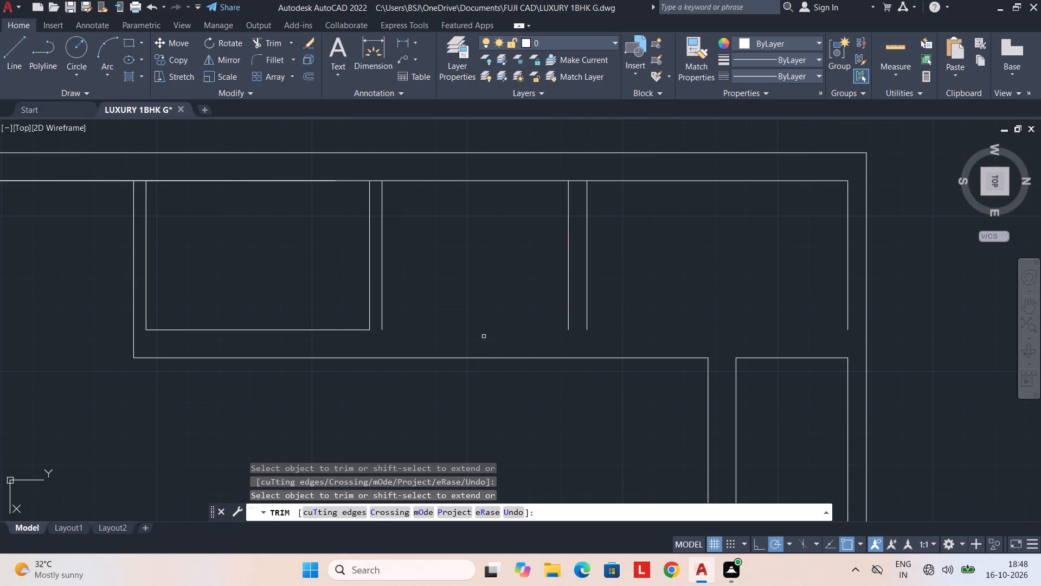
pyautogui.click(338, 332)
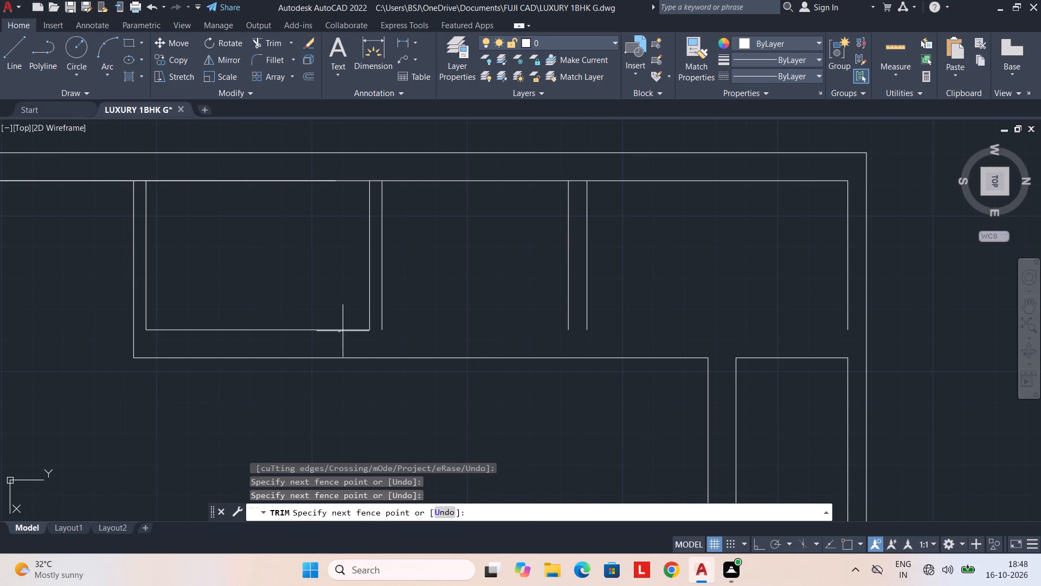
pyautogui.click(342, 328)
pyautogui.press('Escape')
# Offset the west line of the narrow room along the north wall 6" west.
pyautogui.write('OF')
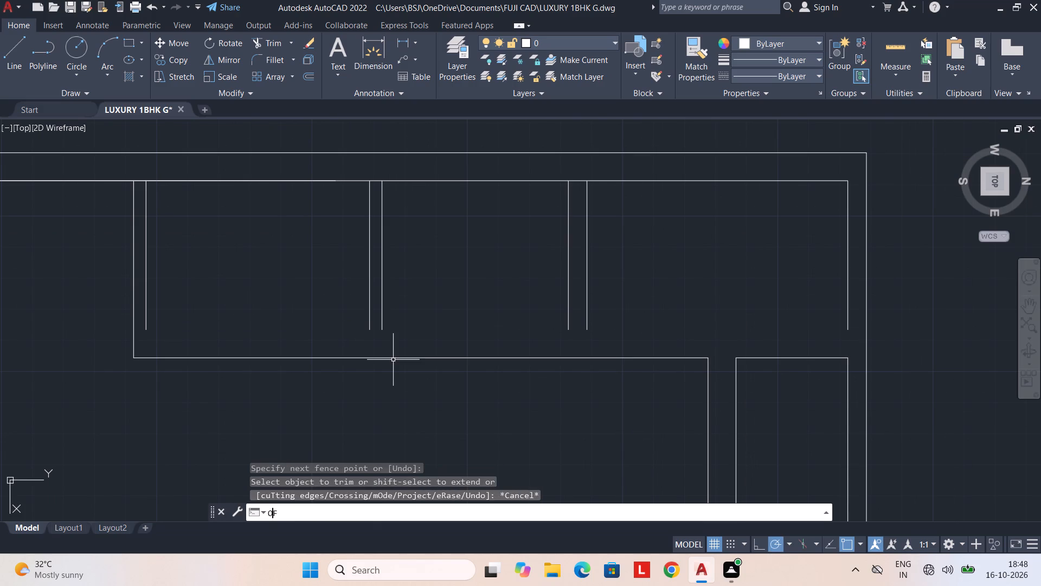
pyautogui.press('space')
pyautogui.write('6"')
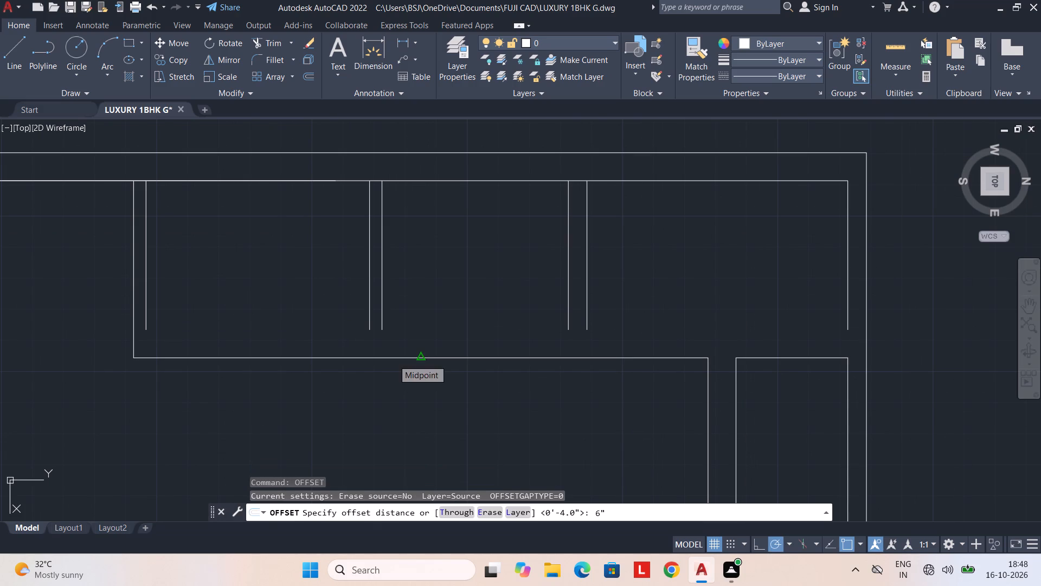
pyautogui.press('Return')
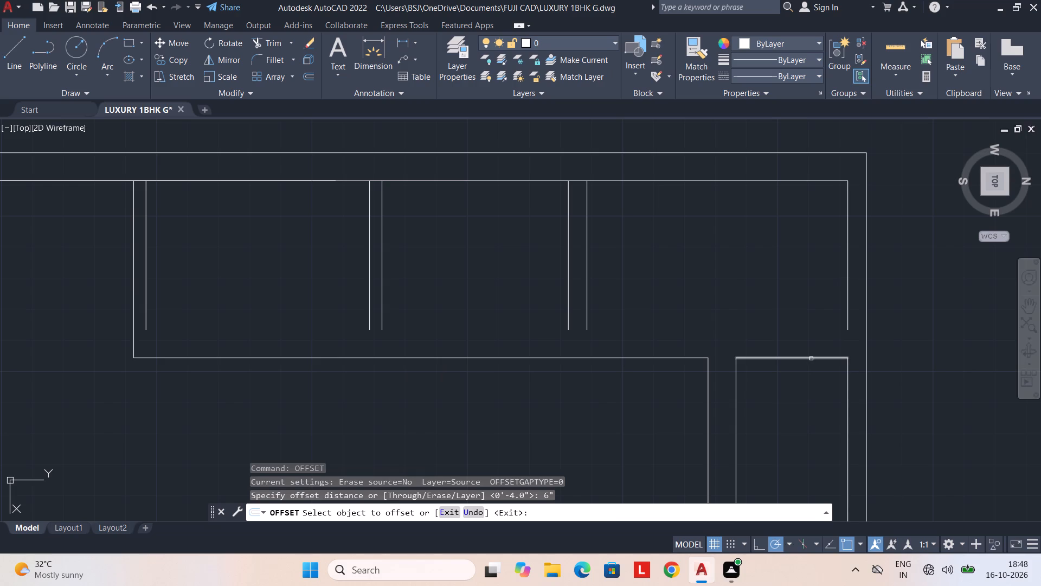
pyautogui.click(811, 359)
pyautogui.moveTo(793, 299); pyautogui.dragTo(791, 292)
pyautogui.press('Escape')
# Extend the north wall's inner line to the new 6" offset line, and extend that line south to the southernmost partition.
pyautogui.write('EX')
pyautogui.press('space')
pyautogui.click(846, 322)
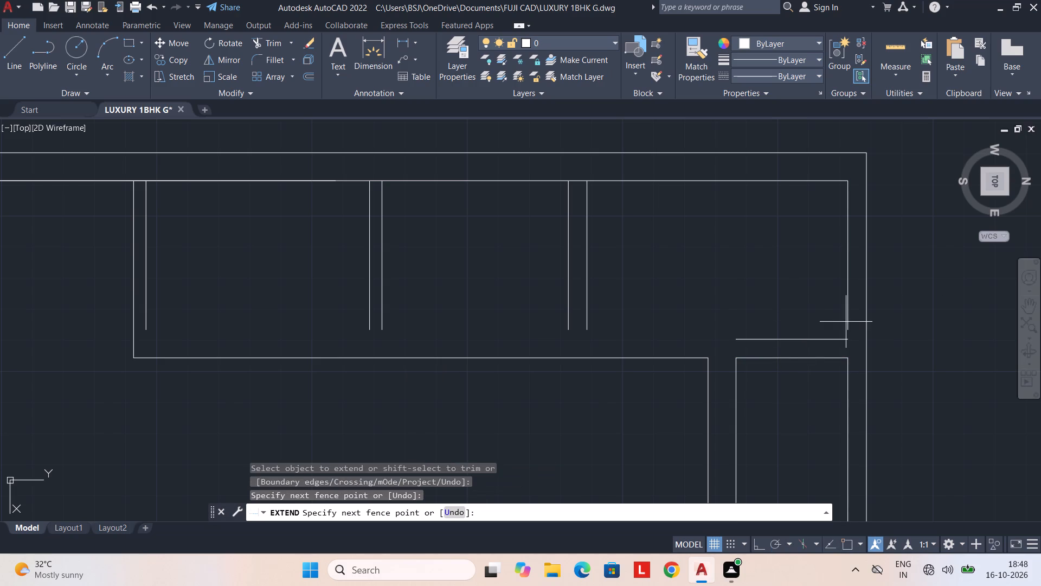
pyautogui.click(847, 322)
pyautogui.click(849, 318)
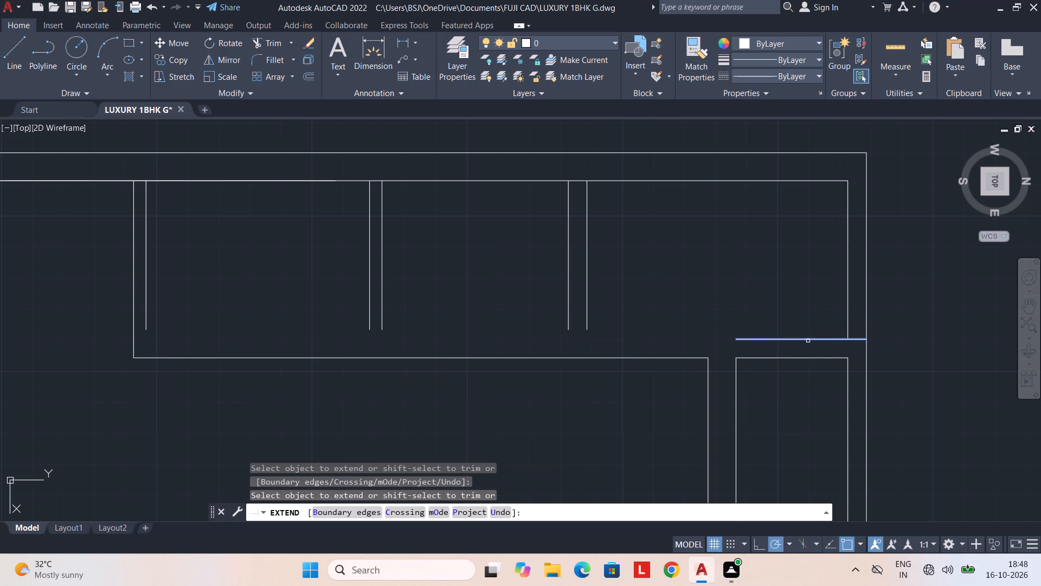
pyautogui.click(772, 340)
# Extend the small rooms' partition lines east to meet the new inner east wall line.
pyautogui.moveTo(628, 356); pyautogui.dragTo(699, 353, button='middle')
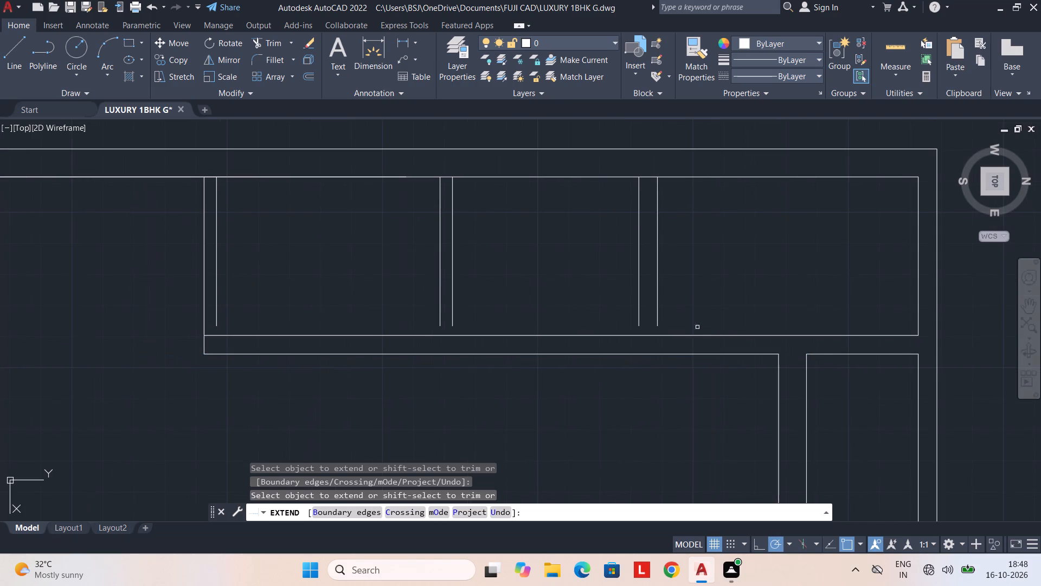
pyautogui.click(657, 314)
pyautogui.click(637, 319)
pyautogui.moveTo(652, 321); pyautogui.dragTo(783, 326, button='middle')
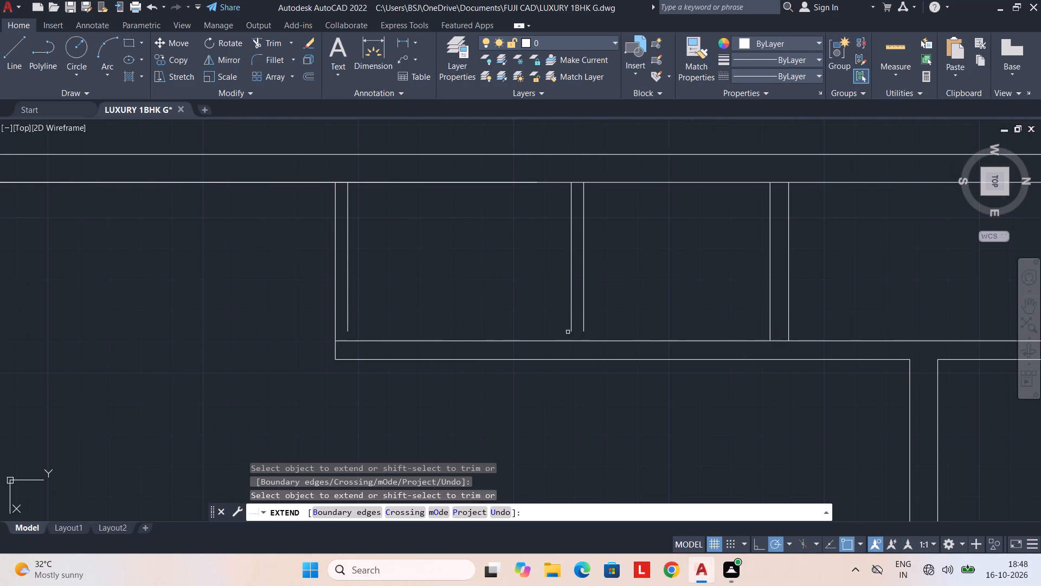
pyautogui.click(586, 323)
pyautogui.click(581, 325)
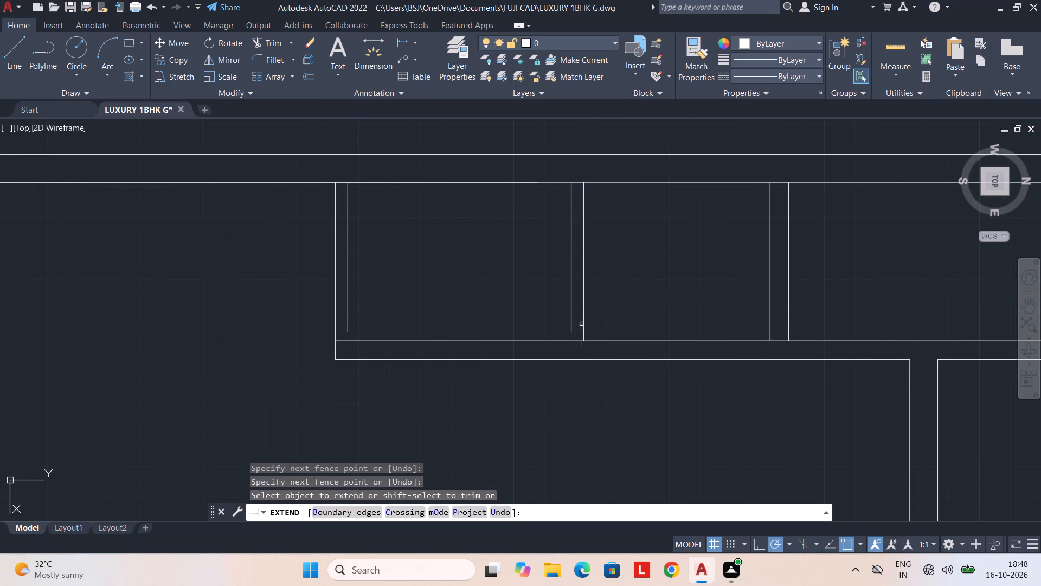
pyautogui.click(583, 321)
pyautogui.click(571, 322)
pyautogui.moveTo(585, 324); pyautogui.dragTo(667, 330, button='middle')
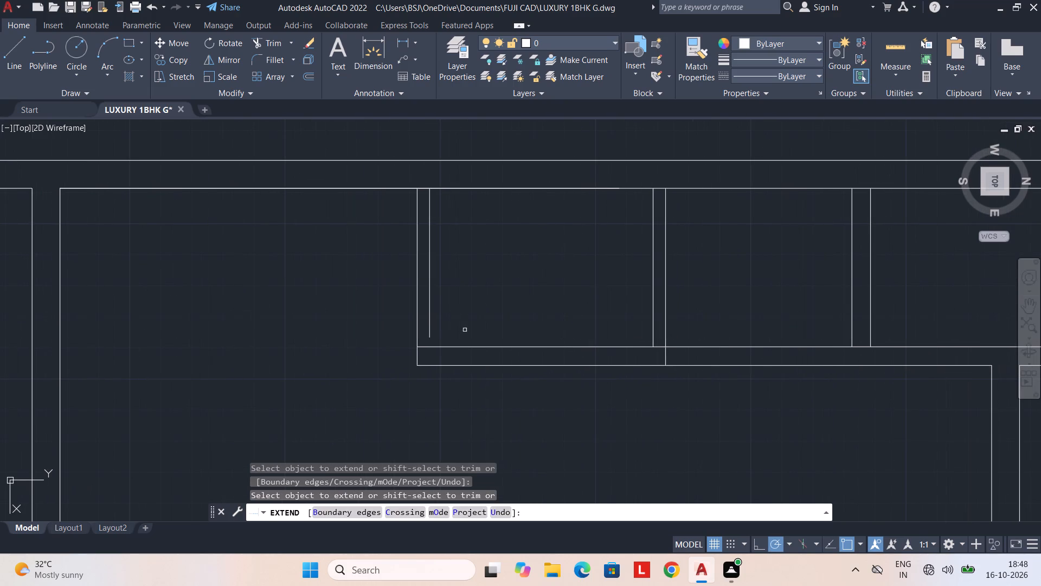
pyautogui.click(430, 329)
pyautogui.press('Escape')
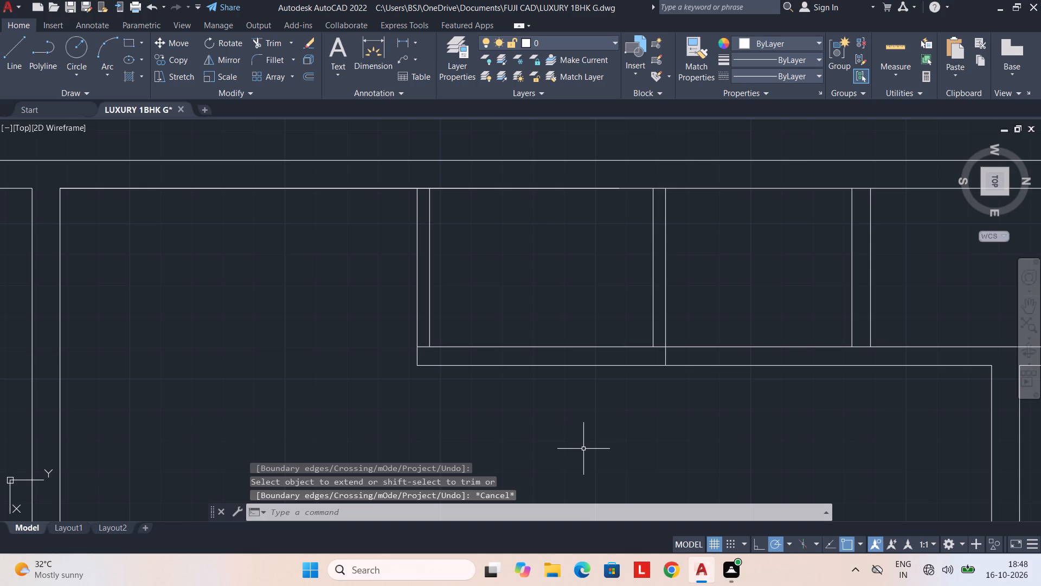
# Trim the partition line overrunning the east wall and the new inner east line inside each of the three partitions.
pyautogui.write('TR')
pyautogui.press('space')
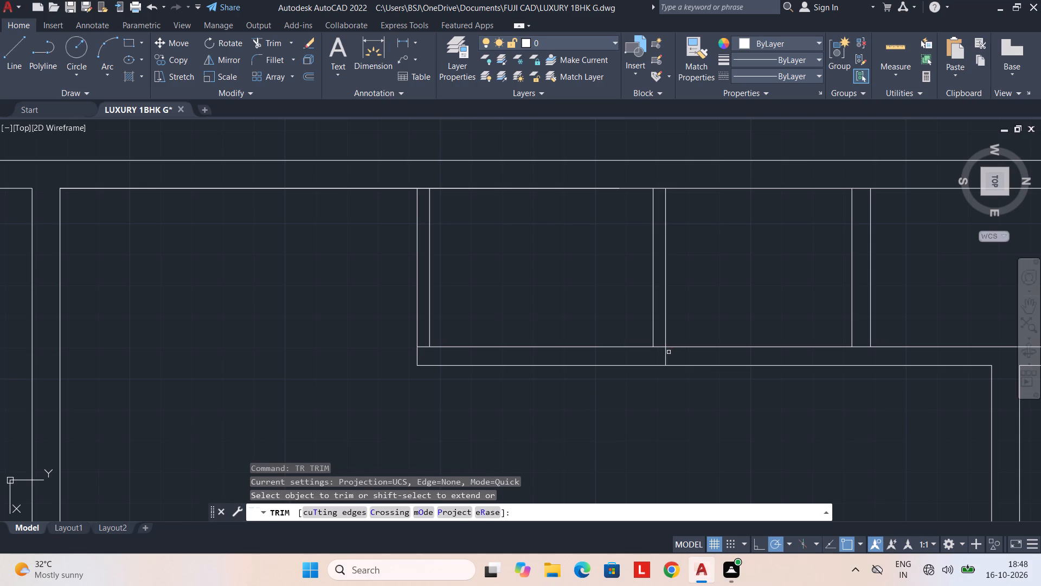
pyautogui.click(669, 352)
pyautogui.click(660, 356)
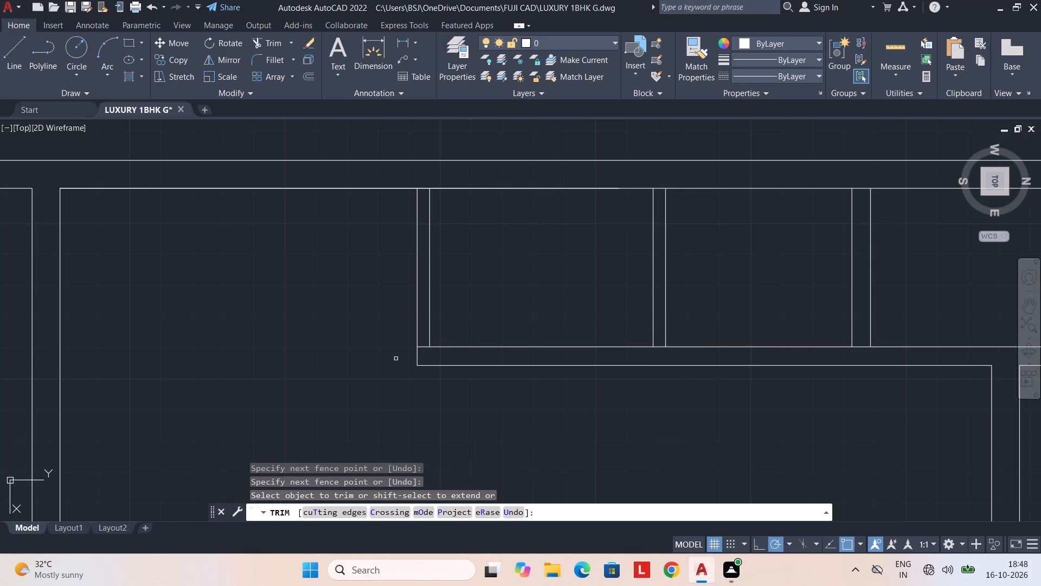
pyautogui.click(426, 345)
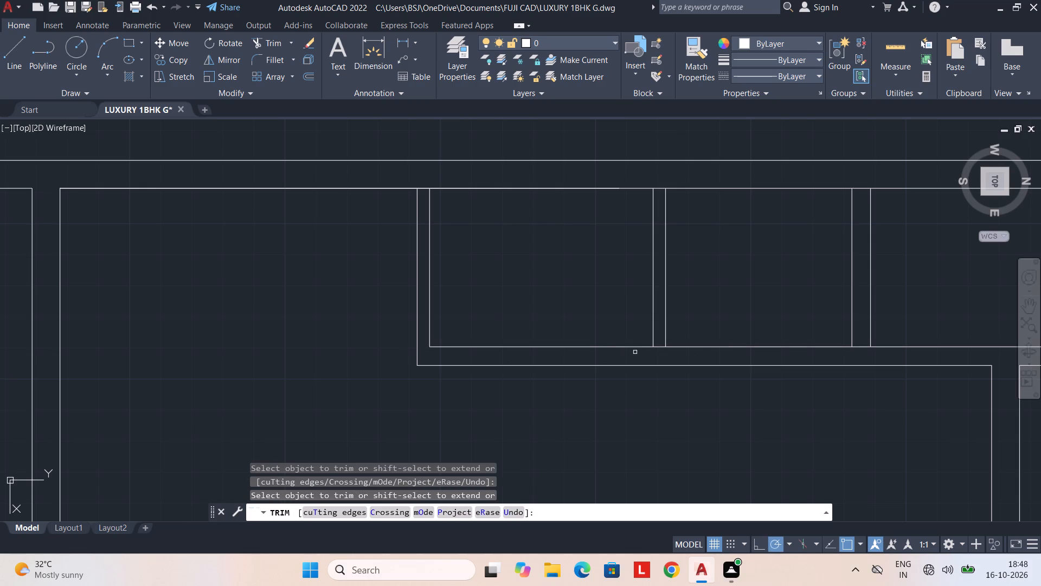
pyautogui.click(662, 346)
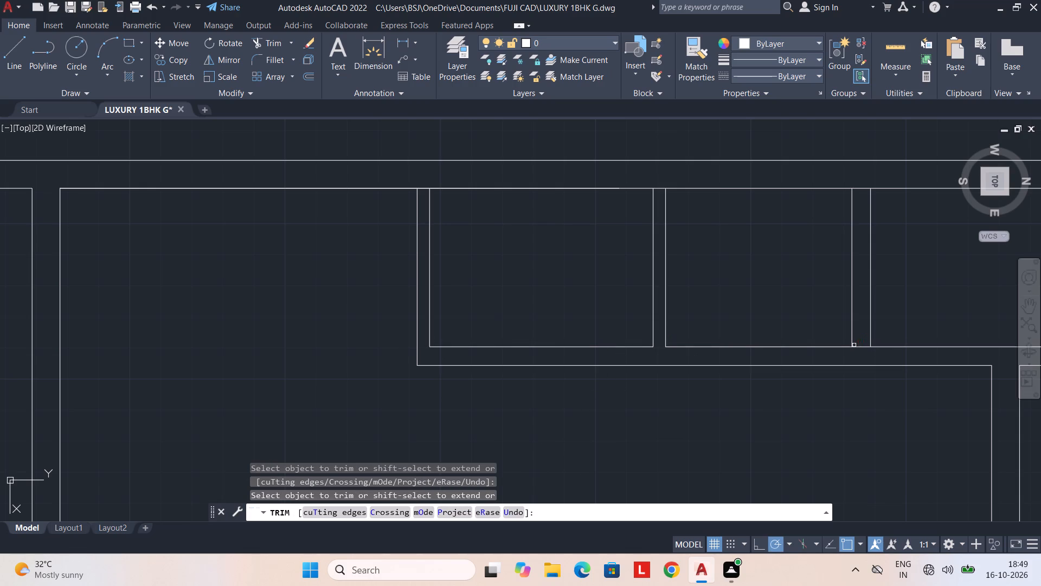
pyautogui.click(858, 348)
# Trim the west wall's inner line between the two faces of both southern small-room partitions.
pyautogui.scroll(-2, 624, 345)
pyautogui.moveTo(607, 319); pyautogui.dragTo(625, 342, button='middle')
pyautogui.scroll(-1, 611, 325)
pyautogui.scroll(2, 597, 335)
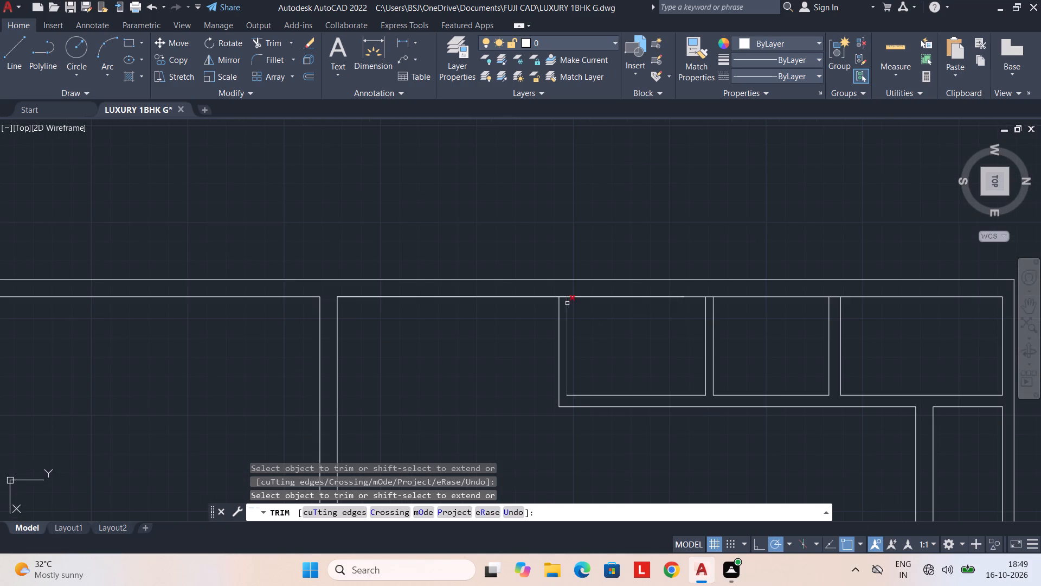
pyautogui.scroll(2, 567, 303)
pyautogui.click(556, 283)
pyautogui.click(555, 285)
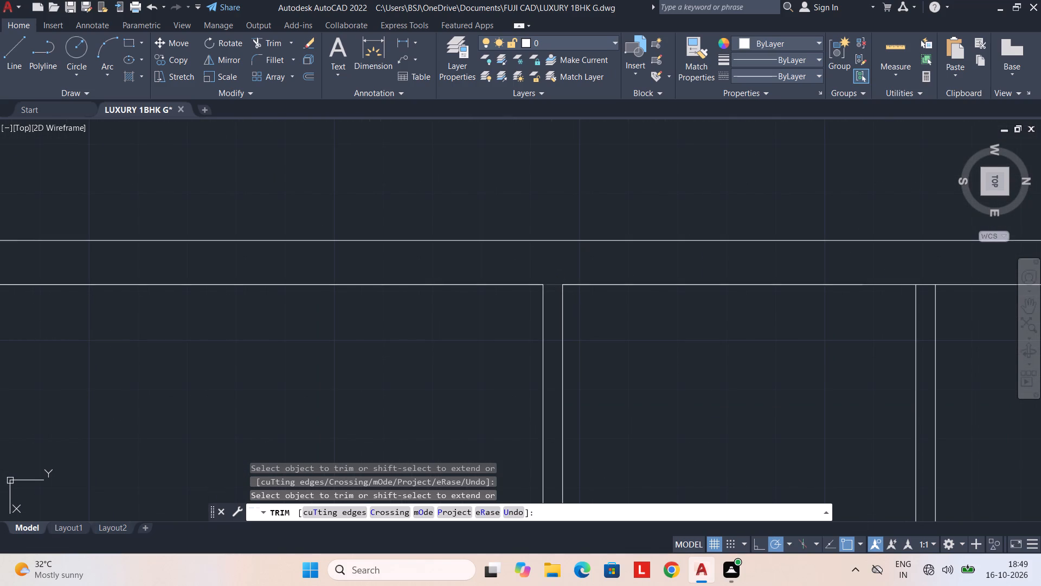
pyautogui.click(923, 286)
# Trim the overlapping stretch of the west wall's inner line just south of the small rooms.
pyautogui.scroll(-3, 885, 301)
pyautogui.moveTo(846, 339); pyautogui.dragTo(701, 339, button='middle')
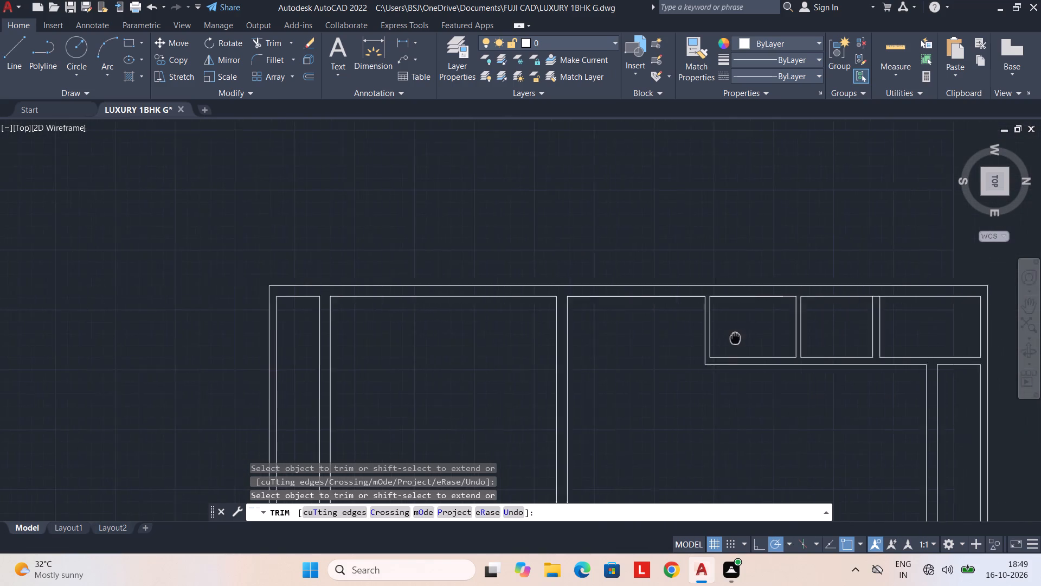
pyautogui.moveTo(701, 339); pyautogui.dragTo(698, 339, button='middle')
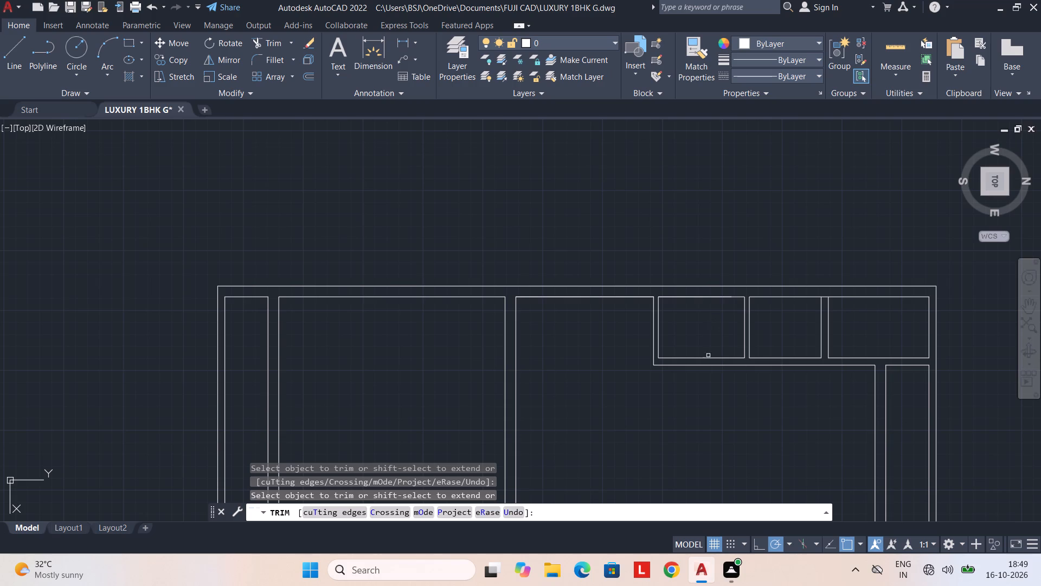
pyautogui.moveTo(706, 371); pyautogui.dragTo(656, 311, button='middle')
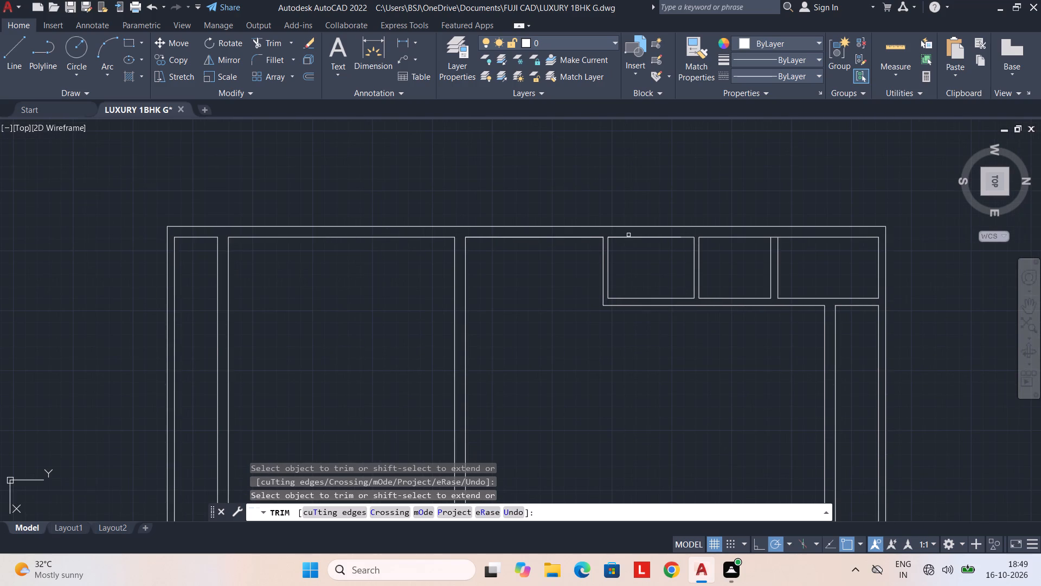
pyautogui.moveTo(626, 388); pyautogui.dragTo(615, 356, button='middle')
pyautogui.click(525, 206)
pyautogui.moveTo(578, 341); pyautogui.dragTo(576, 322, button='middle')
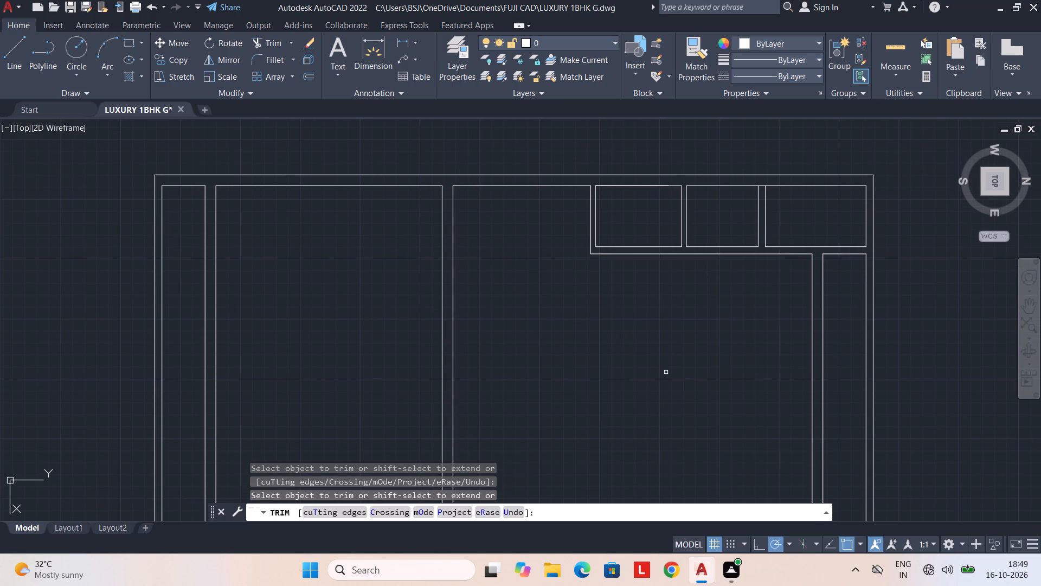
pyautogui.moveTo(565, 365); pyautogui.dragTo(568, 349, button='middle')
pyautogui.scroll(-2, 551, 351)
pyautogui.moveTo(534, 369); pyautogui.dragTo(539, 356, button='middle')
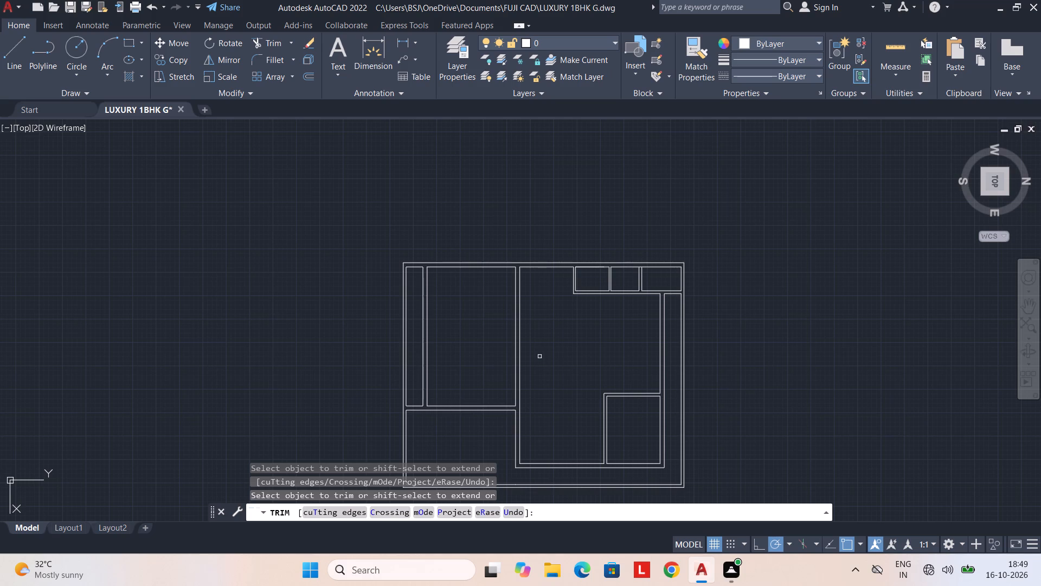
pyautogui.moveTo(548, 356); pyautogui.dragTo(564, 338, button='middle')
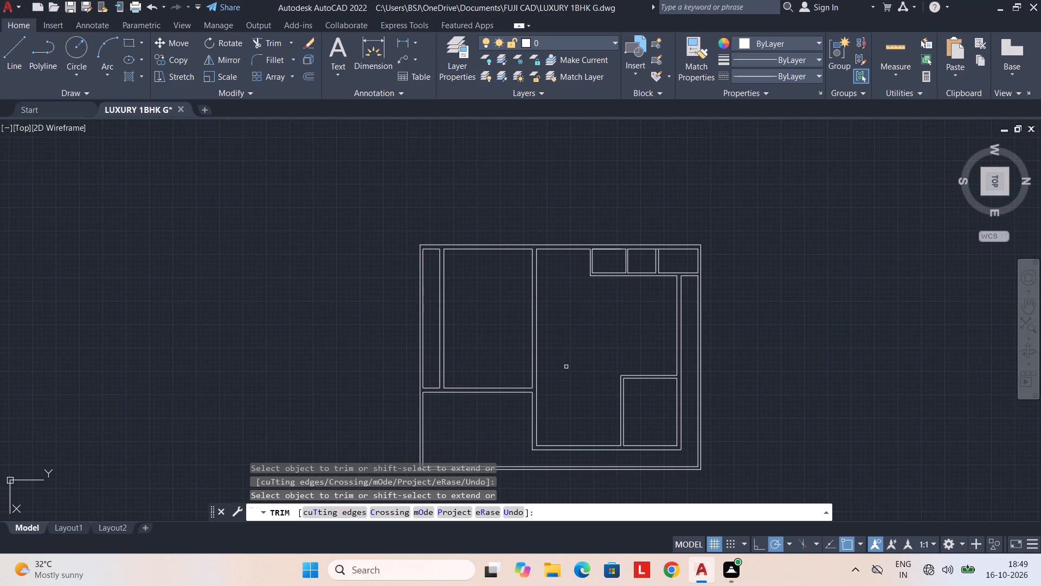
pyautogui.press('Escape')
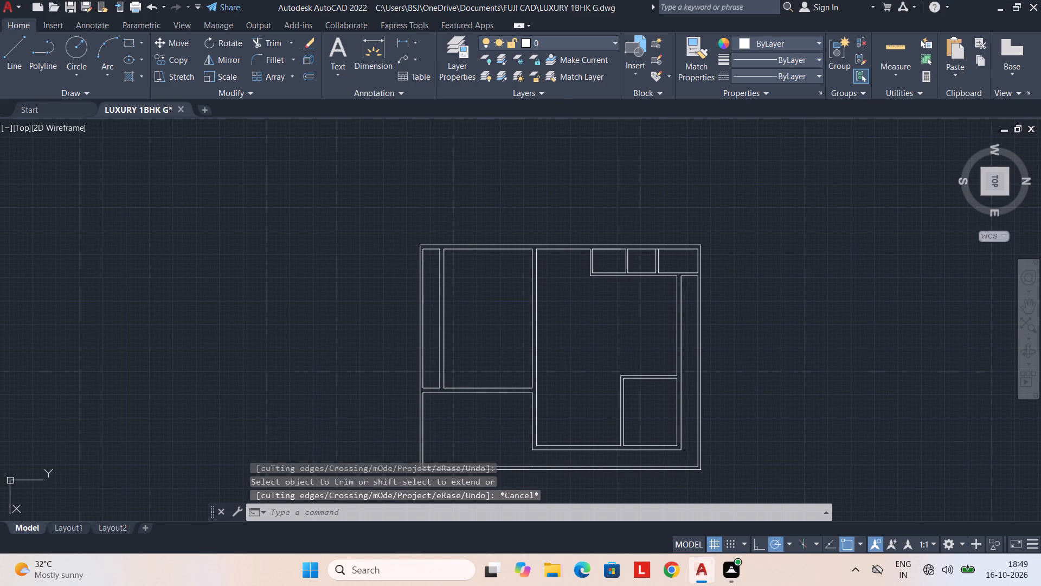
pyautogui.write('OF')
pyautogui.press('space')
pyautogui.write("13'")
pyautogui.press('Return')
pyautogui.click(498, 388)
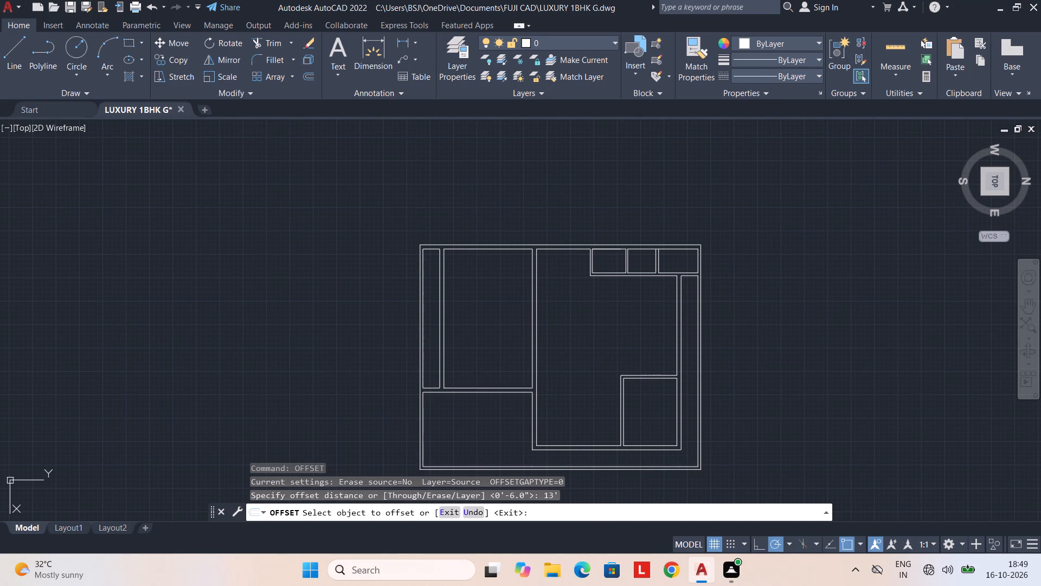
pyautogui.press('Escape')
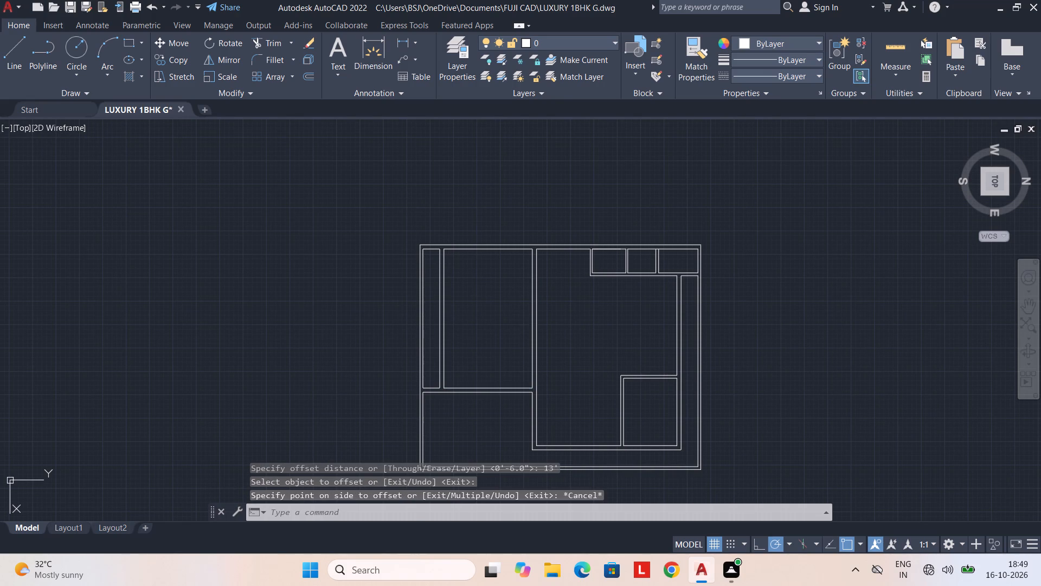
# Offset the inner east wall line of the large room near the south side 12' west.
pyautogui.write("OF 12'")
pyautogui.press('Return')
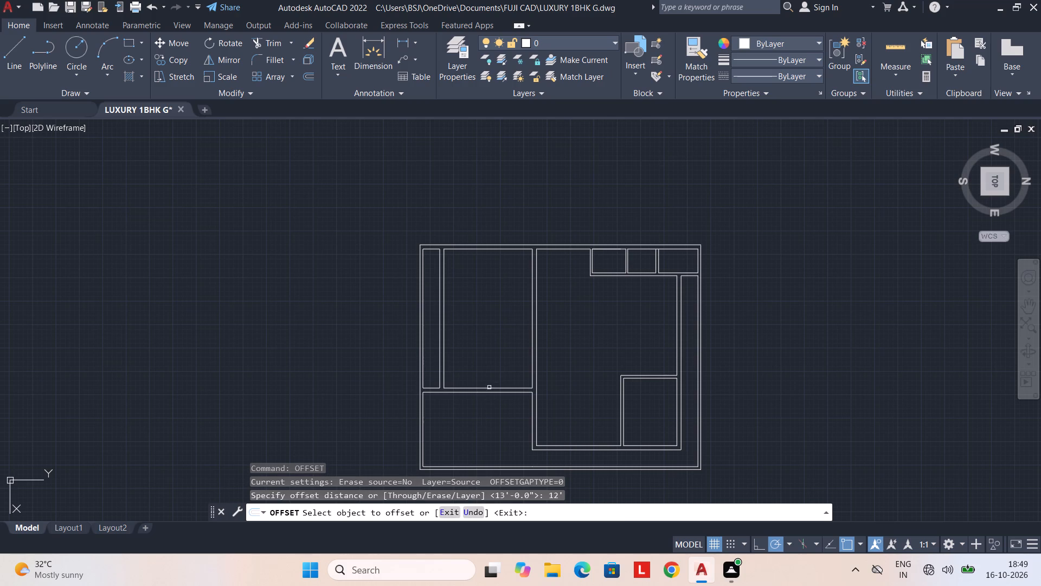
pyautogui.click(490, 387)
pyautogui.click(485, 291)
pyautogui.press('Escape')
# Offset the new dividing line across the large room 6" west to form a partition.
pyautogui.moveTo(520, 333); pyautogui.dragTo(545, 347, button='middle')
pyautogui.write('OF')
pyautogui.press('space')
pyautogui.write('6"')
pyautogui.press('Return')
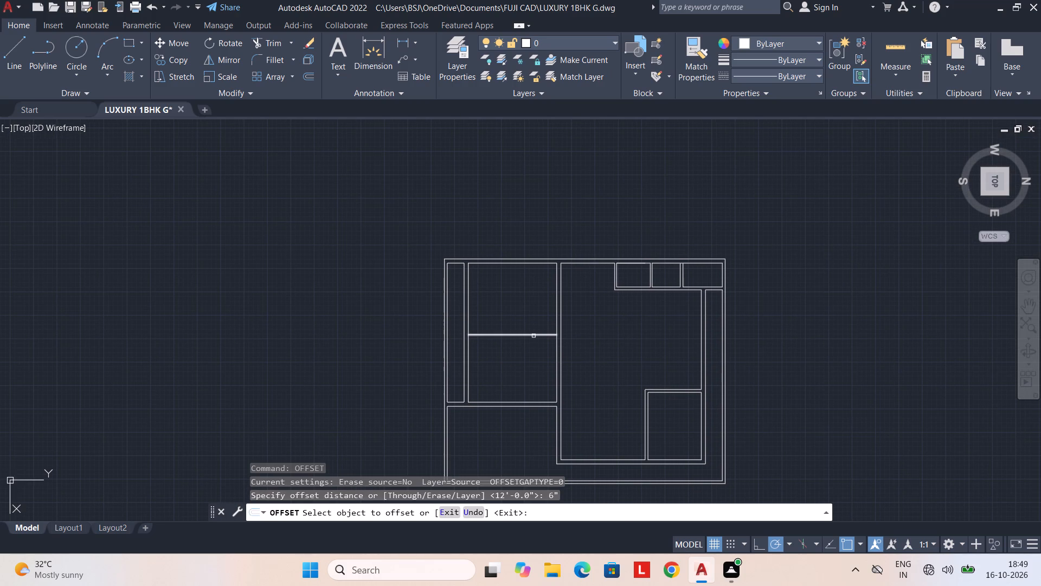
pyautogui.click(533, 334)
pyautogui.click(530, 300)
pyautogui.press('Escape')
# Measure the western room's depth along its north wall, from the west wall to the new partition, using a linear dimension.
pyautogui.moveTo(503, 381); pyautogui.dragTo(538, 381, button='middle')
pyautogui.scroll(2, 535, 353)
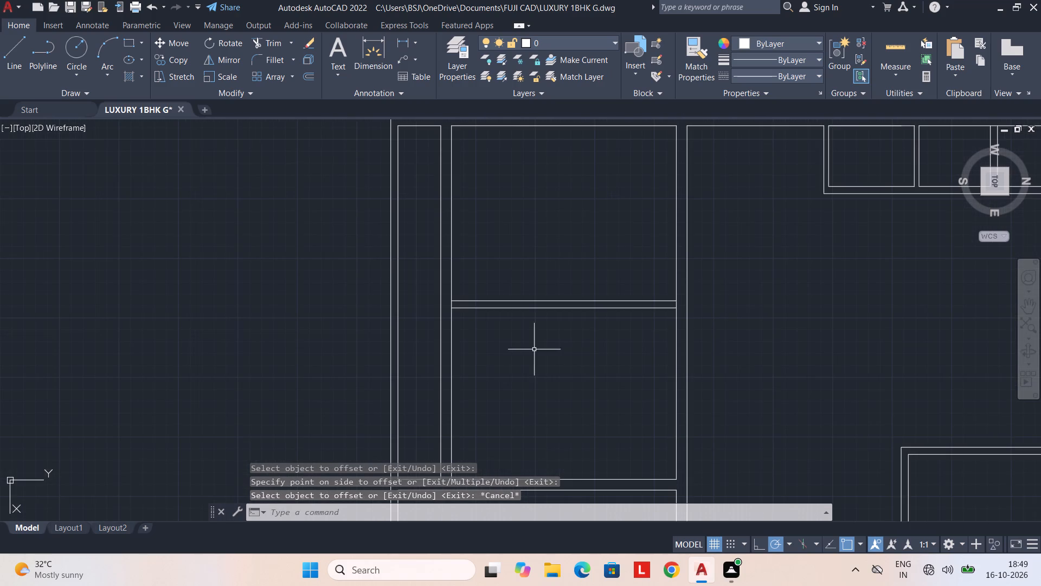
pyautogui.moveTo(545, 351); pyautogui.dragTo(547, 372, button='middle')
pyautogui.scroll(1, 547, 372)
pyautogui.scroll(-2, 509, 254)
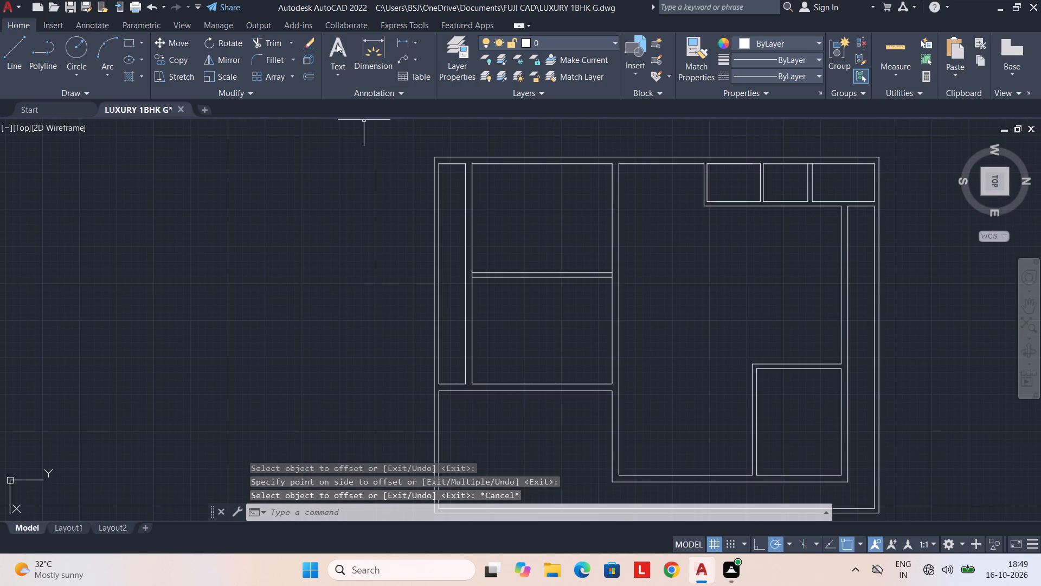
pyautogui.click(402, 41)
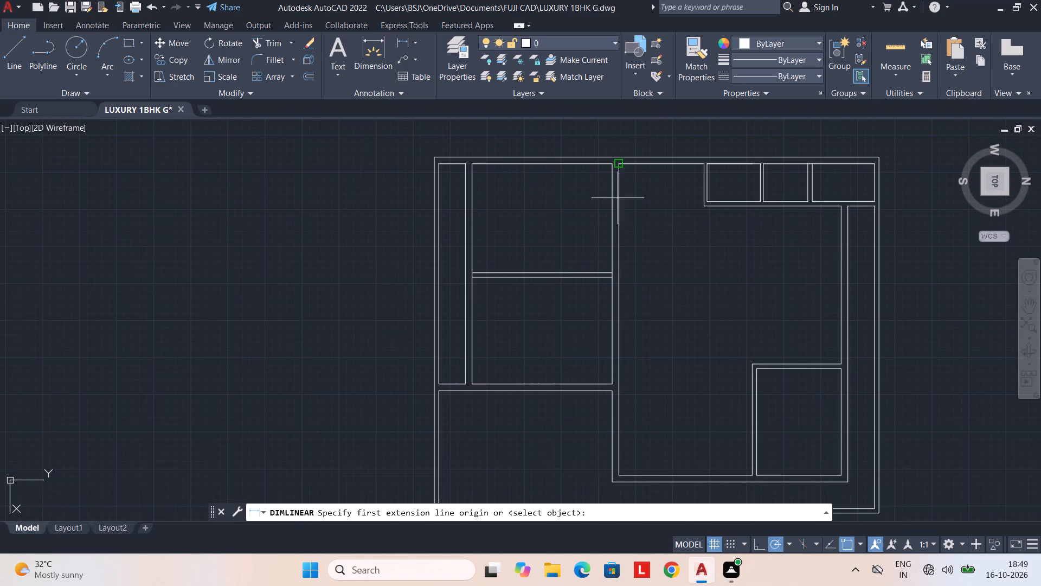
pyautogui.click(611, 164)
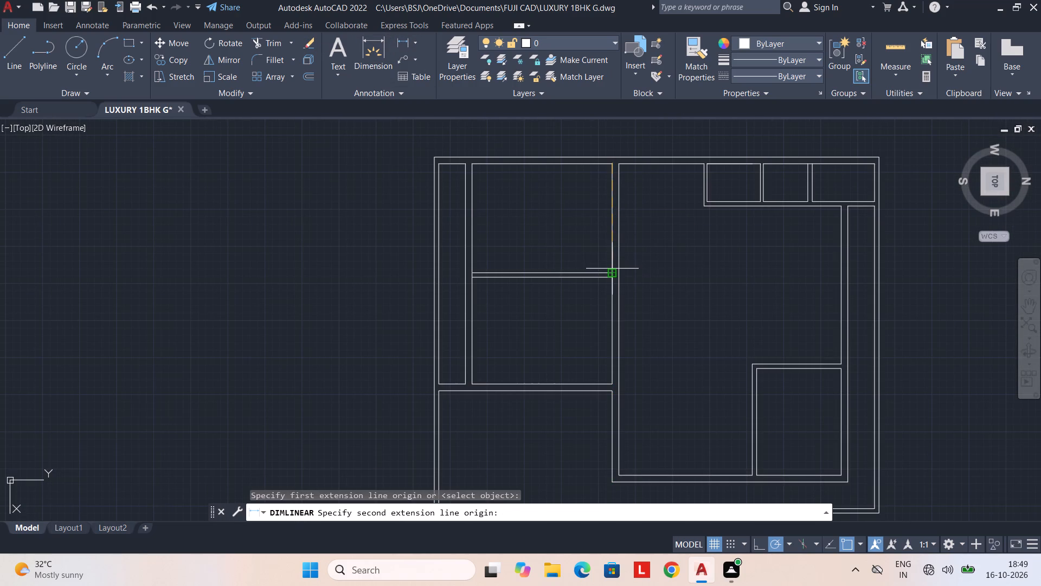
pyautogui.click(612, 269)
pyautogui.press('Escape')
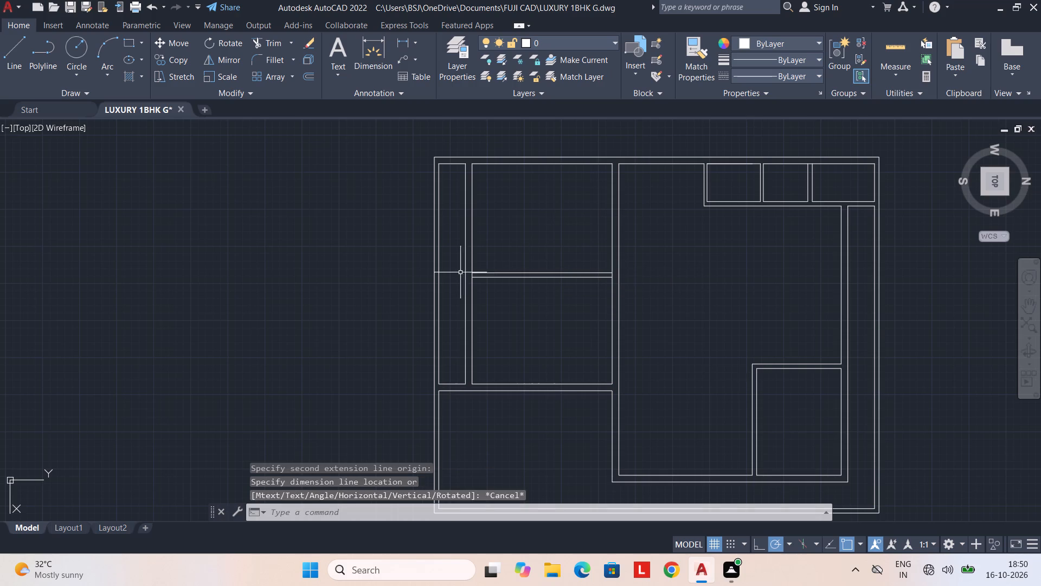
# Measure the western room's width along the new partition with a temporary linear dimension, and delete that dimension.
pyautogui.press('space')
pyautogui.click(475, 271)
pyautogui.click(614, 270)
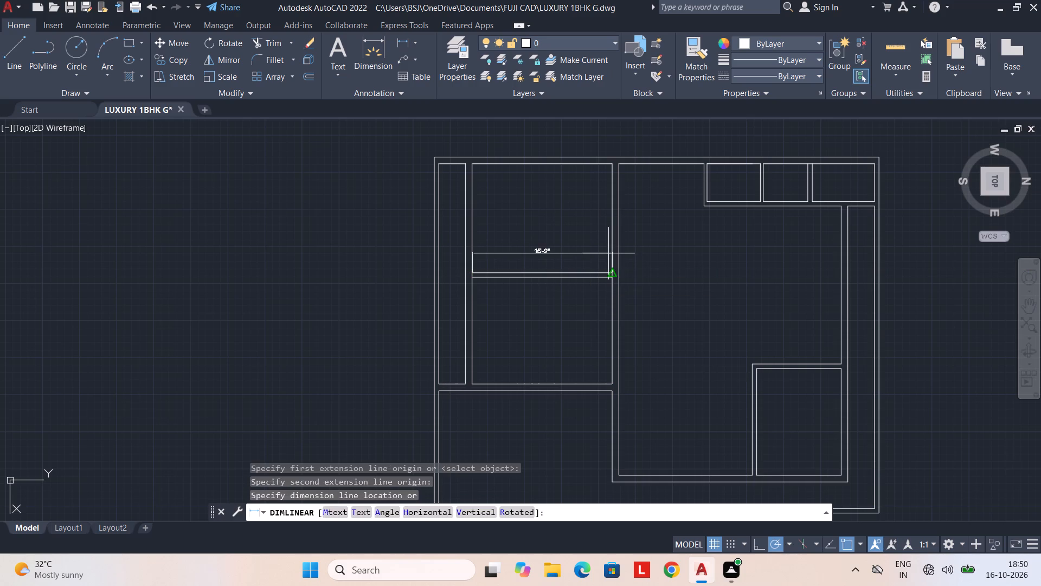
pyautogui.click(608, 253)
pyautogui.press('Escape')
pyautogui.press('Escape')
pyautogui.scroll(2, 537, 262)
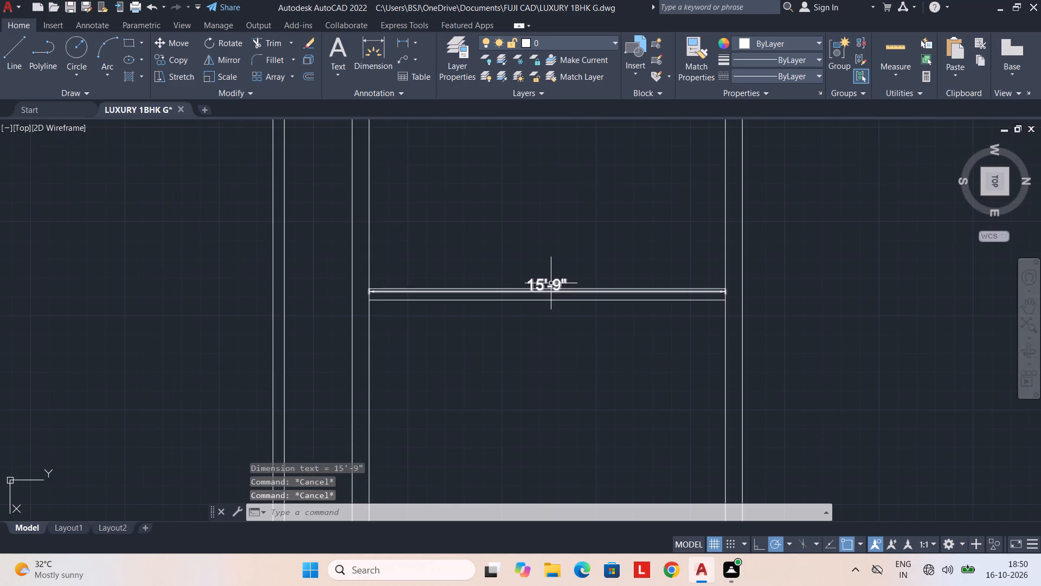
pyautogui.click(553, 286)
pyautogui.press('Delete')
# Offset the divided room's inner north wall line 5' south.
pyautogui.scroll(-3, 568, 308)
pyautogui.moveTo(566, 314); pyautogui.dragTo(568, 338, button='middle')
pyautogui.scroll(1, 568, 343)
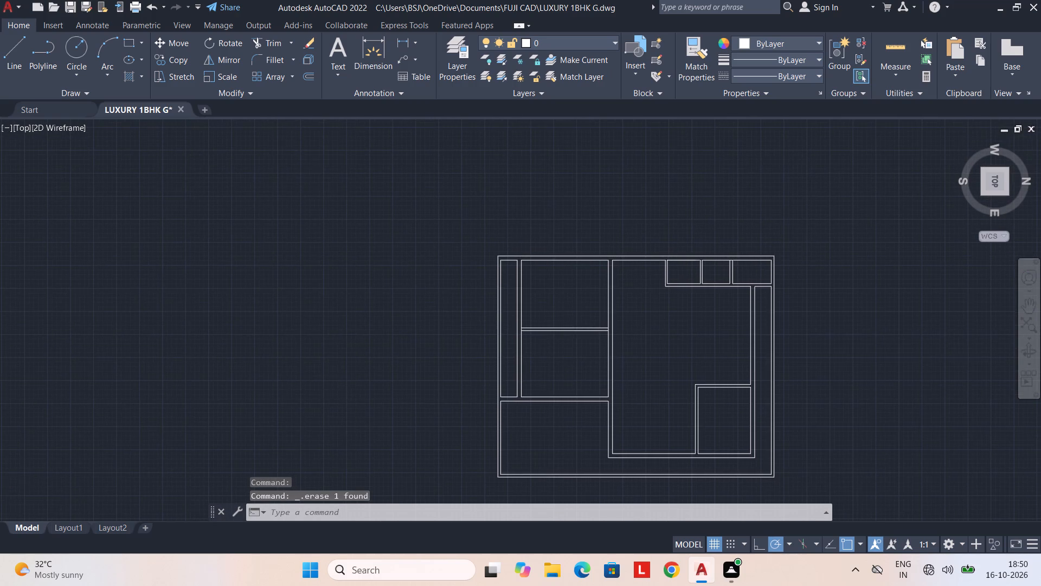
pyautogui.write('OF')
pyautogui.press('space')
pyautogui.write("5'")
pyautogui.press('Return')
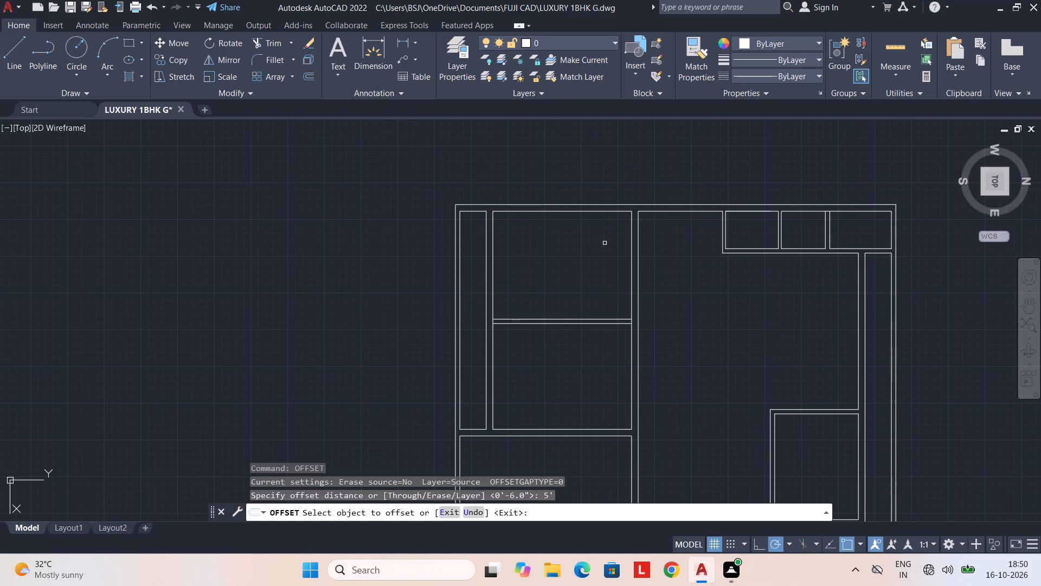
pyautogui.click(631, 233)
pyautogui.moveTo(548, 253); pyautogui.dragTo(539, 253)
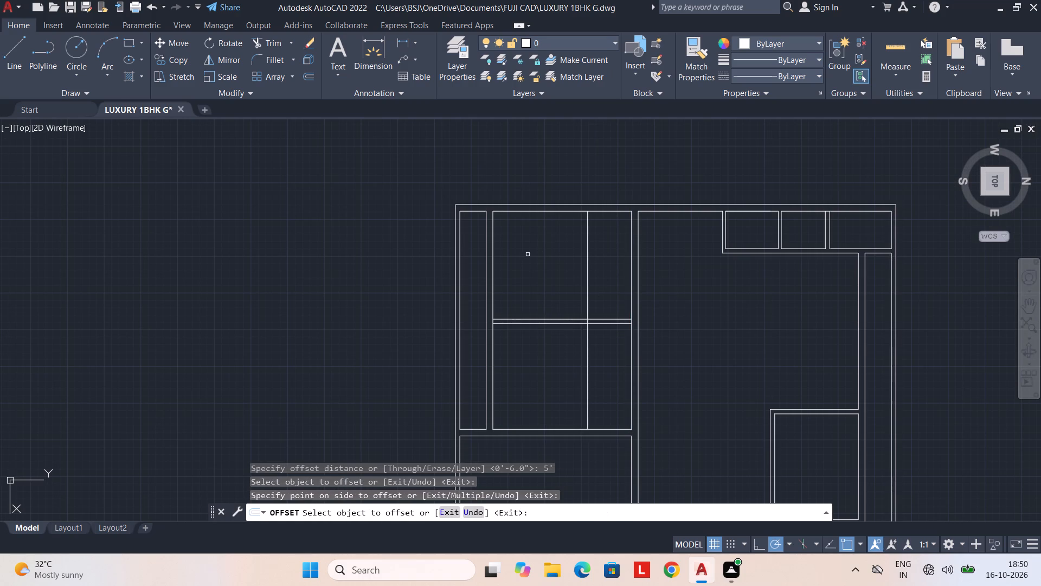
pyautogui.press('Escape')
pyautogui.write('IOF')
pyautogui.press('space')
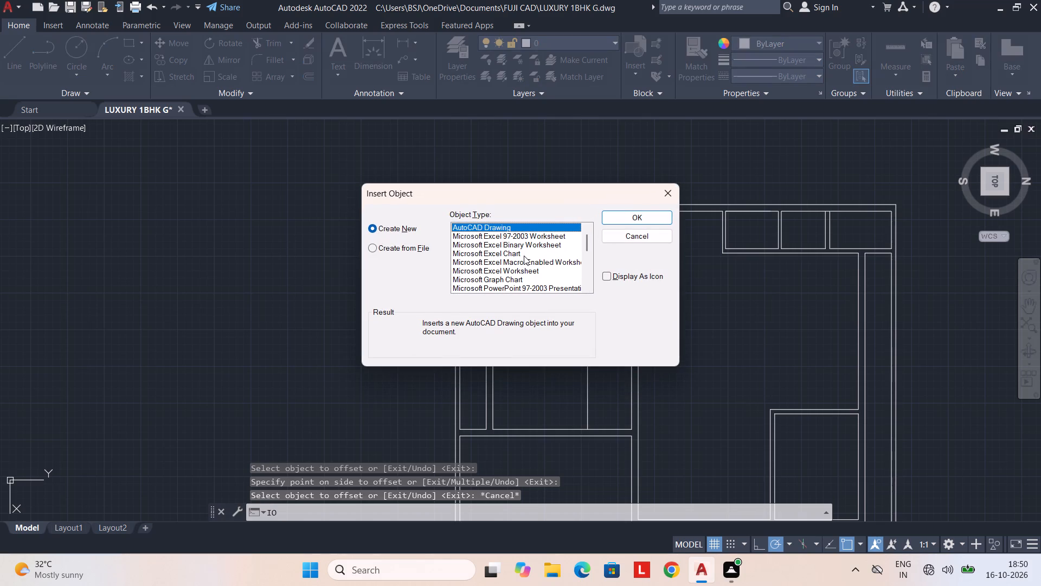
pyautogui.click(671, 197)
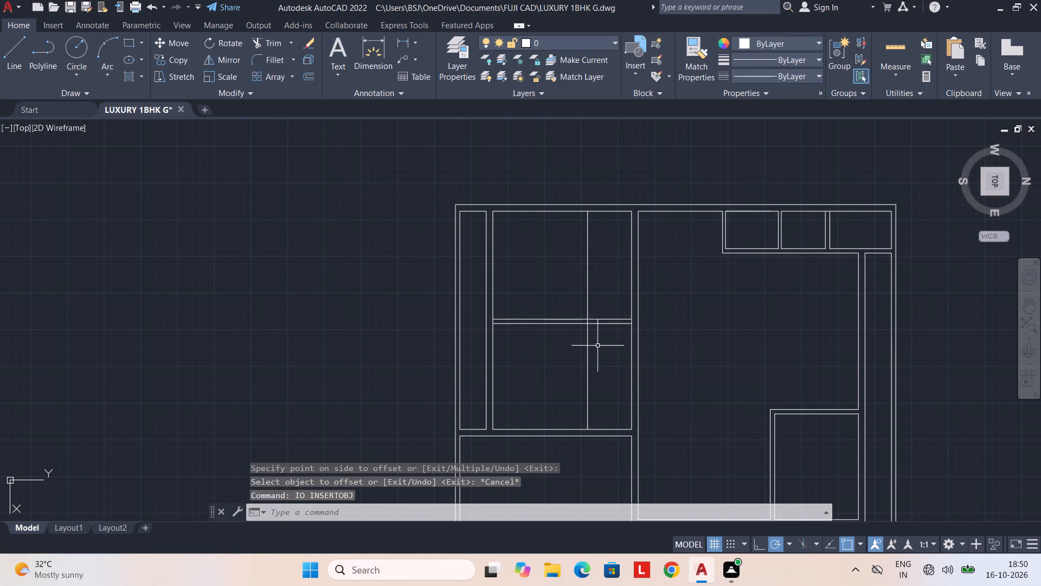
# Offset the western room's inner west wall line 5' east.
pyautogui.write("OF 5'")
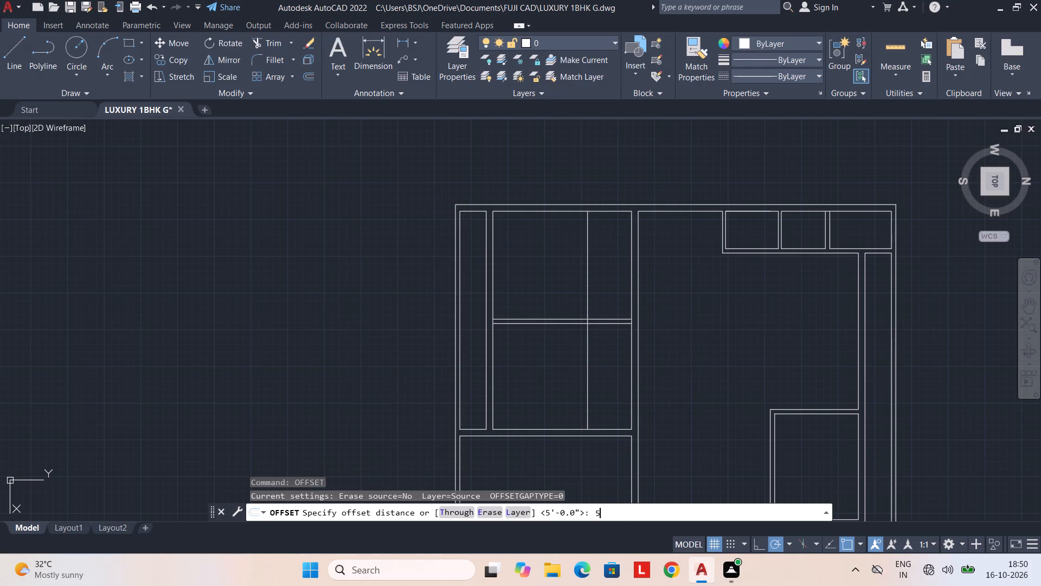
pyautogui.press('Return')
pyautogui.click(603, 212)
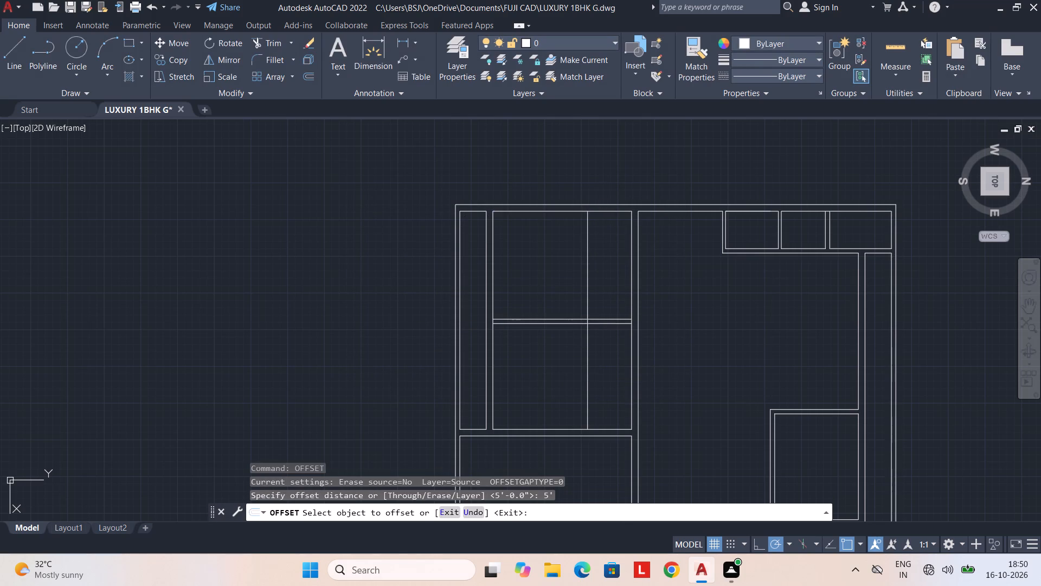
pyautogui.moveTo(610, 270); pyautogui.dragTo(611, 276)
pyautogui.press('Escape')
# Offset the two new 5' lines outward by 4", one to the south and one to the east.
pyautogui.write('OF')
pyautogui.press('space')
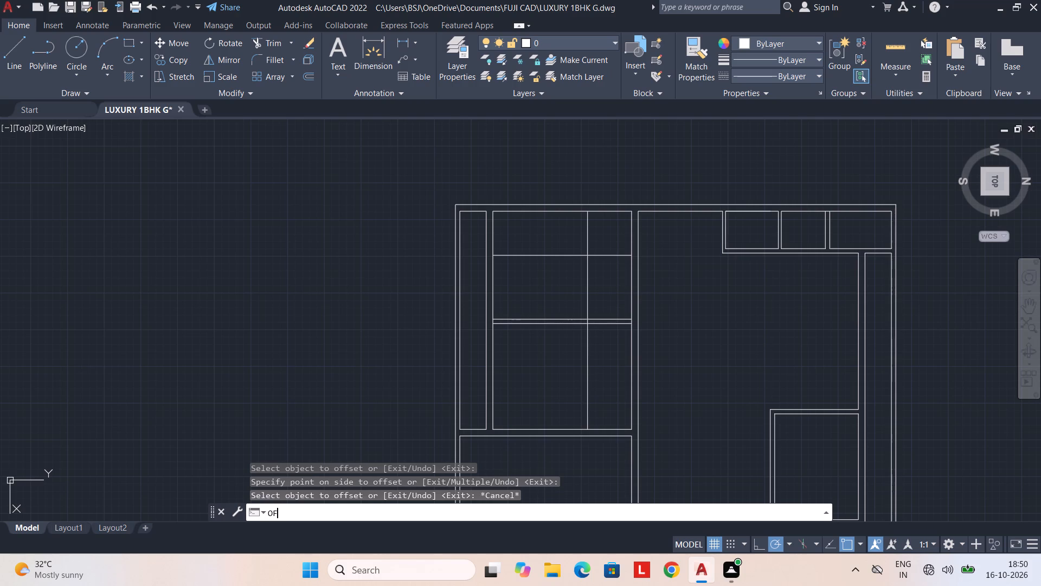
pyautogui.press('5')
pyautogui.press('BackSpace')
pyautogui.write('4"')
pyautogui.press('Return')
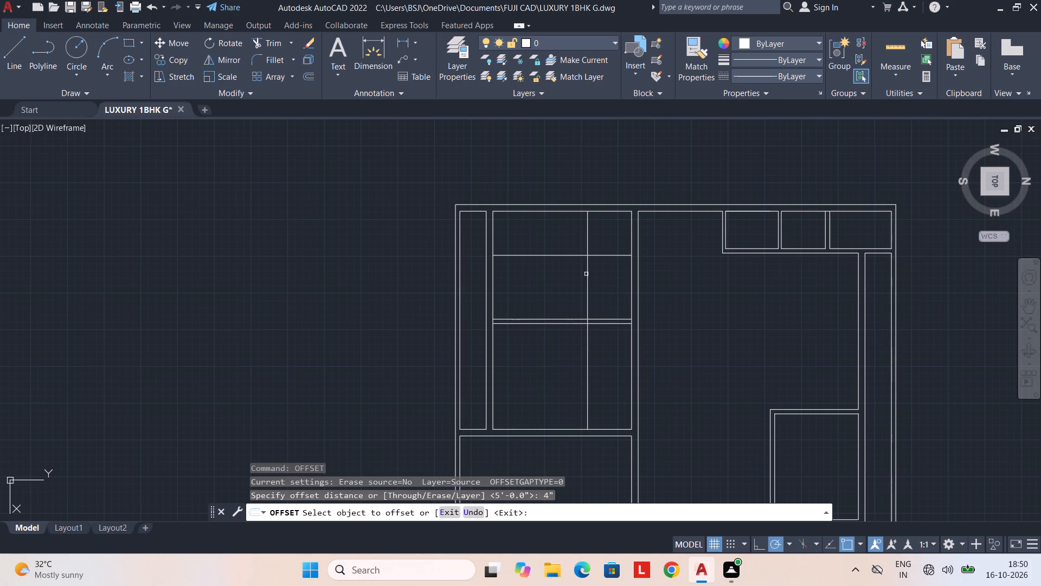
pyautogui.click(588, 272)
pyautogui.moveTo(544, 285); pyautogui.dragTo(522, 293)
pyautogui.click(599, 253)
pyautogui.moveTo(599, 277); pyautogui.dragTo(600, 279)
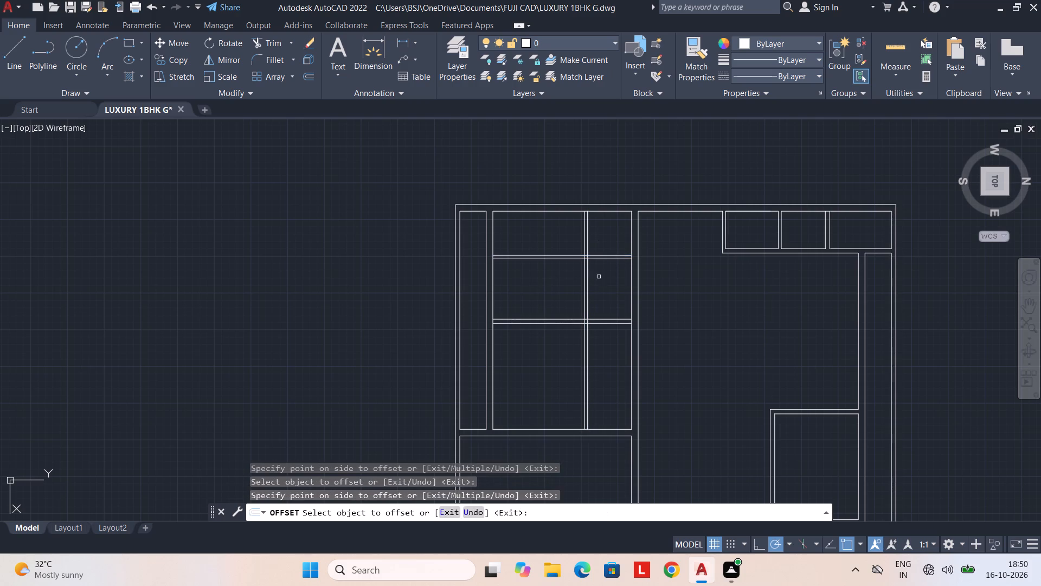
pyautogui.moveTo(600, 279); pyautogui.dragTo(607, 297)
pyautogui.press('Escape')
# Trim the overrunning 4" partition lines to leave an L-shaped enclosure in the western room's north-west corner.
pyautogui.write('TR')
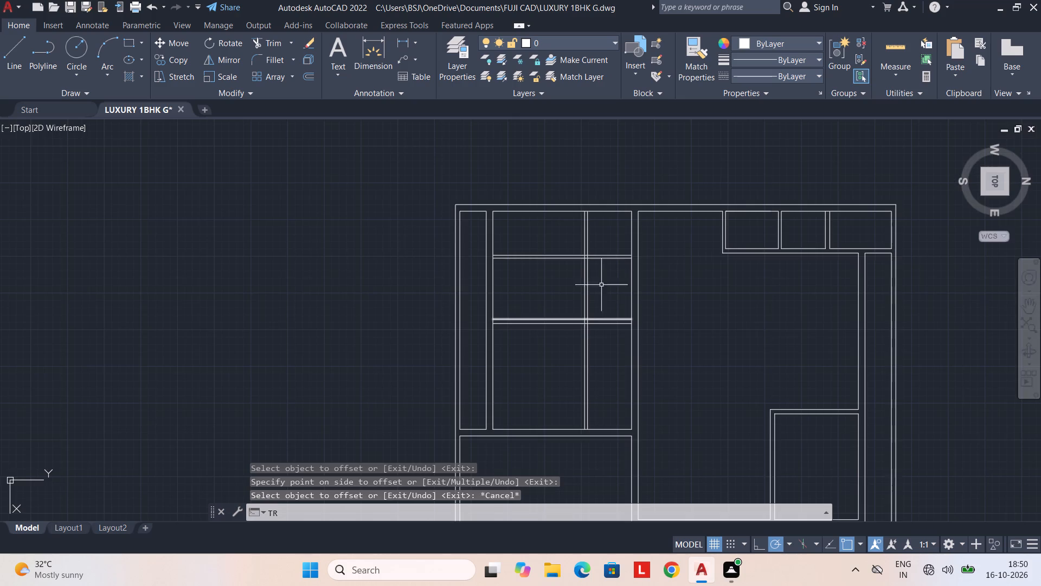
pyautogui.press('space')
pyautogui.scroll(4, 600, 277)
pyautogui.moveTo(533, 224); pyautogui.dragTo(550, 322, button='middle')
pyautogui.scroll(-1, 535, 231)
pyautogui.moveTo(531, 339); pyautogui.dragTo(471, 352)
pyautogui.moveTo(471, 242); pyautogui.dragTo(493, 322)
pyautogui.moveTo(576, 329); pyautogui.dragTo(509, 347)
pyautogui.scroll(2, 530, 262)
pyautogui.moveTo(526, 276); pyautogui.dragTo(573, 318)
pyautogui.scroll(-4, 573, 314)
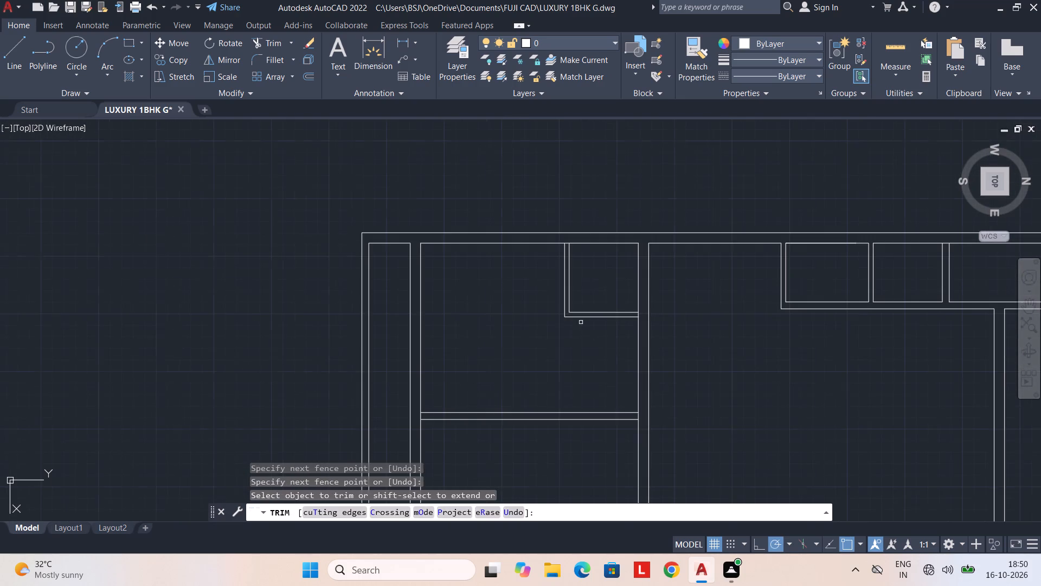
pyautogui.moveTo(577, 379); pyautogui.dragTo(568, 356, button='middle')
pyautogui.press('Escape')
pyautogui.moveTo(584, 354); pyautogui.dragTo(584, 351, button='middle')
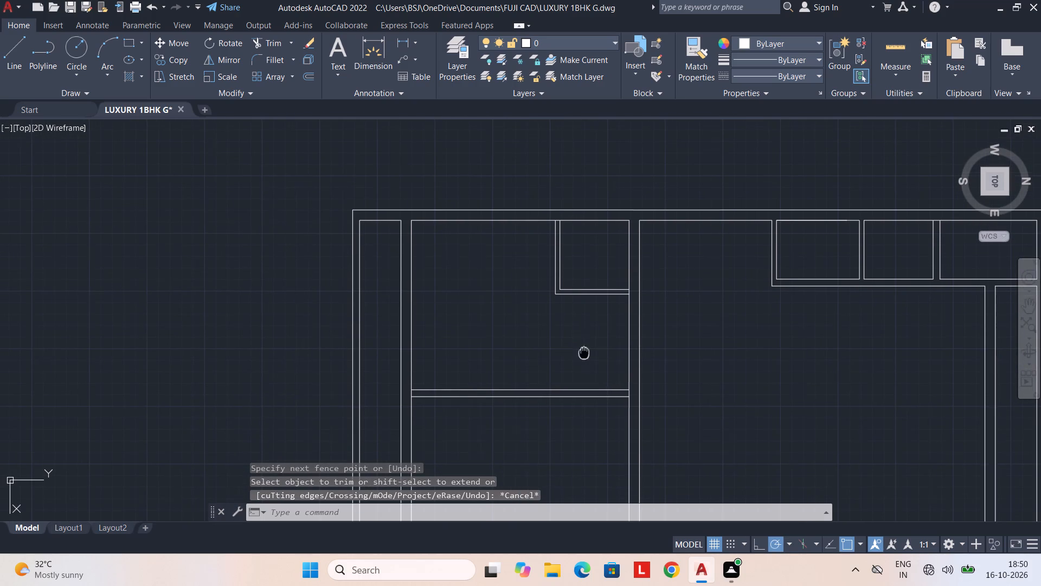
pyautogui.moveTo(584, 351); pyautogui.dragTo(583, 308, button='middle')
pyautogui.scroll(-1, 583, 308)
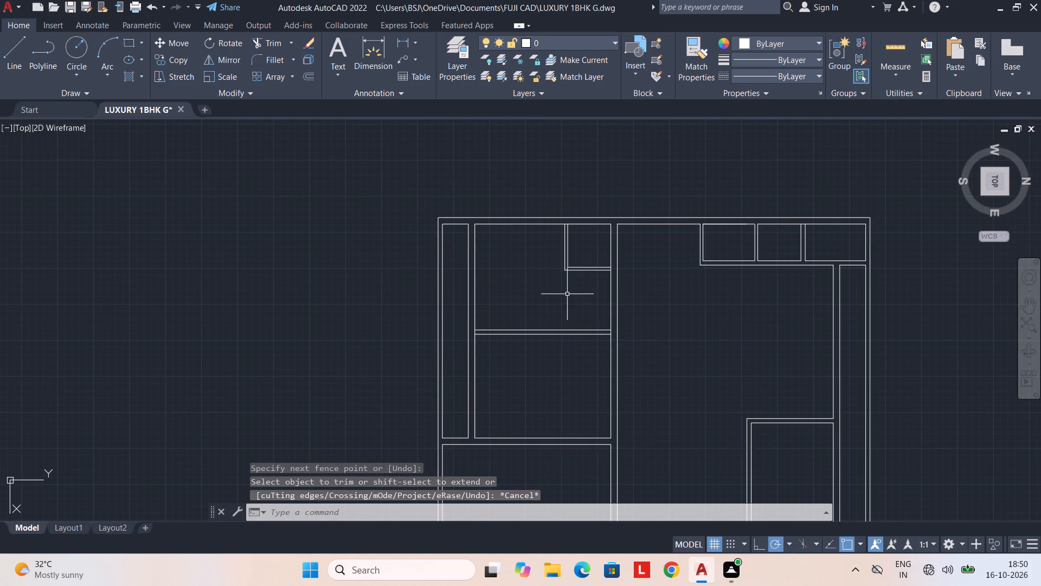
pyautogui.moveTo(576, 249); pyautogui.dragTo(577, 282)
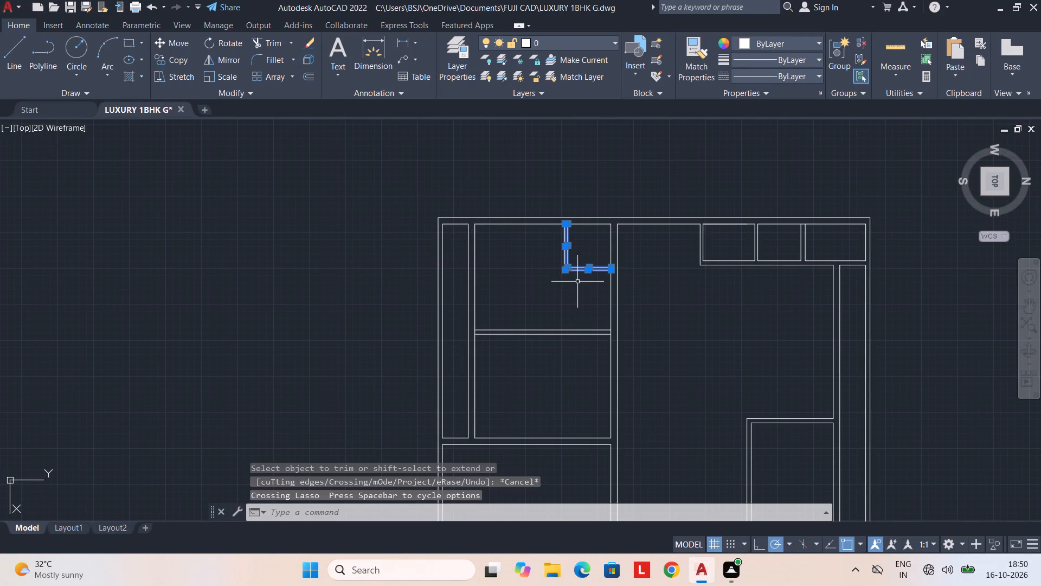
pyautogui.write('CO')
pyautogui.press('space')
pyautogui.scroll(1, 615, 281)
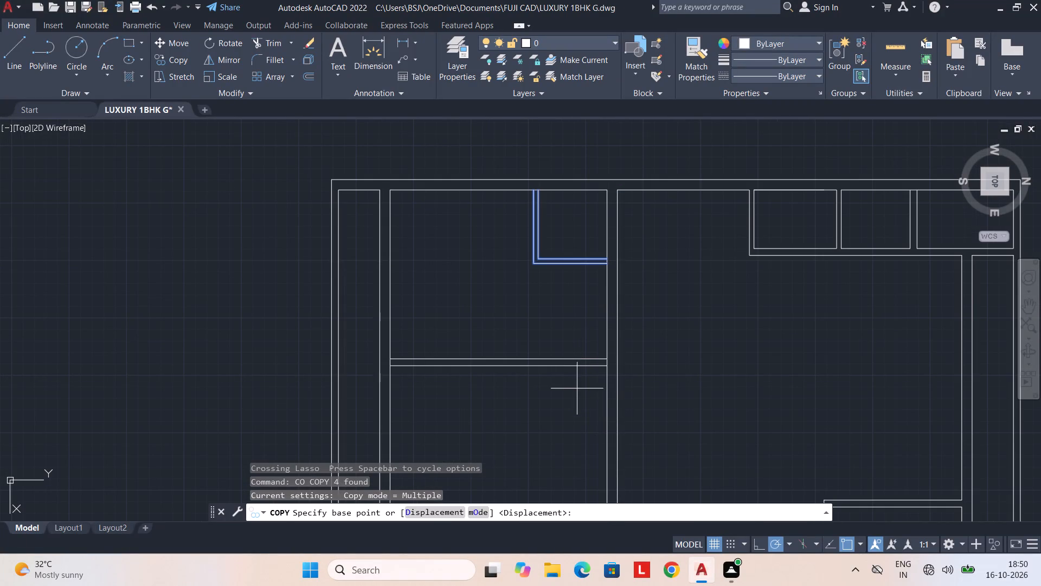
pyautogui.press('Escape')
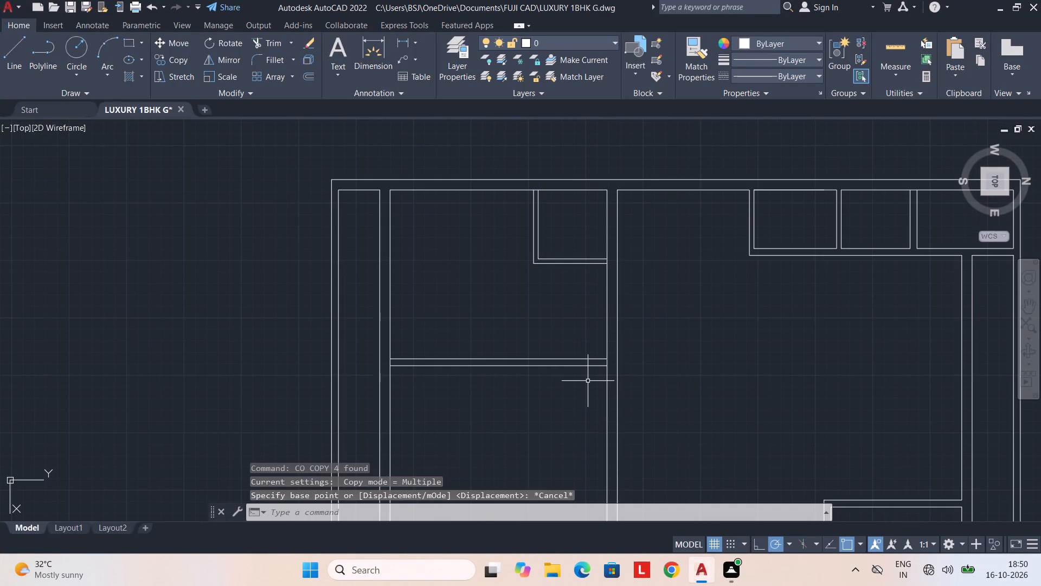
# Draw a 5' line east along the inner north wall from the dividing wall's east face in the eastern room.
pyautogui.press('l')
pyautogui.press('space')
pyautogui.click(606, 367)
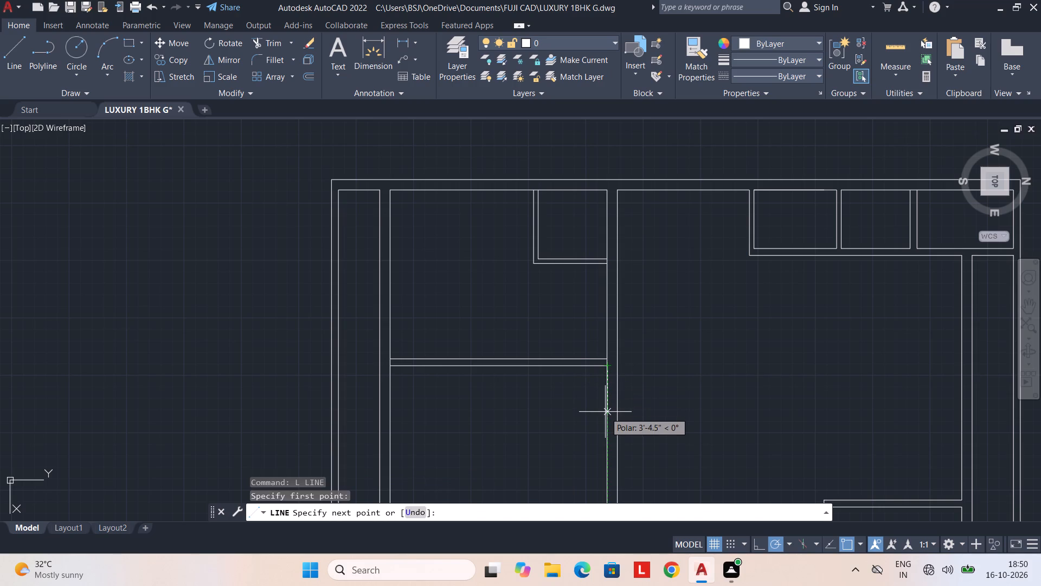
pyautogui.write("5'")
pyautogui.press('Return')
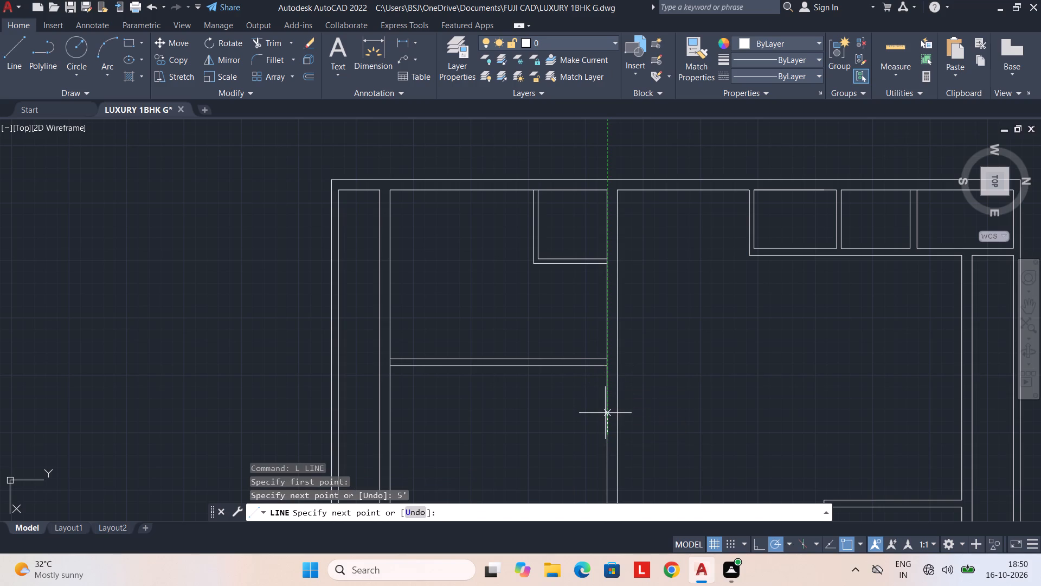
pyautogui.press('Escape')
# Copy the L-shaped 4" partition lines into the eastern room's north-west corner, aligning their inner north end with the 5' line's east end.
pyautogui.moveTo(540, 242); pyautogui.dragTo(523, 257)
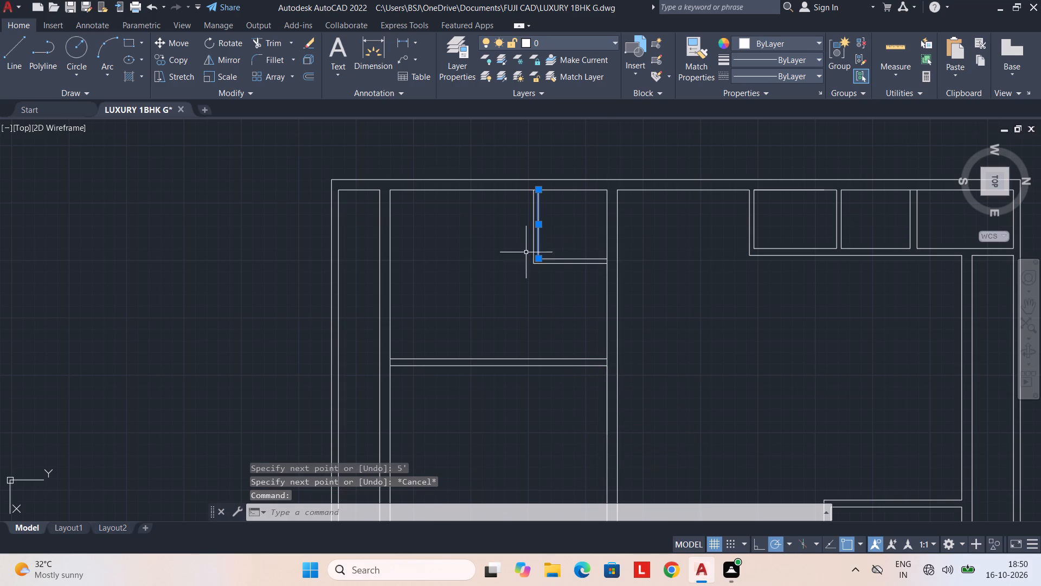
pyautogui.moveTo(523, 257); pyautogui.dragTo(558, 292)
pyautogui.moveTo(544, 240); pyautogui.dragTo(565, 281)
pyautogui.moveTo(564, 230); pyautogui.dragTo(551, 278)
pyautogui.write('CO')
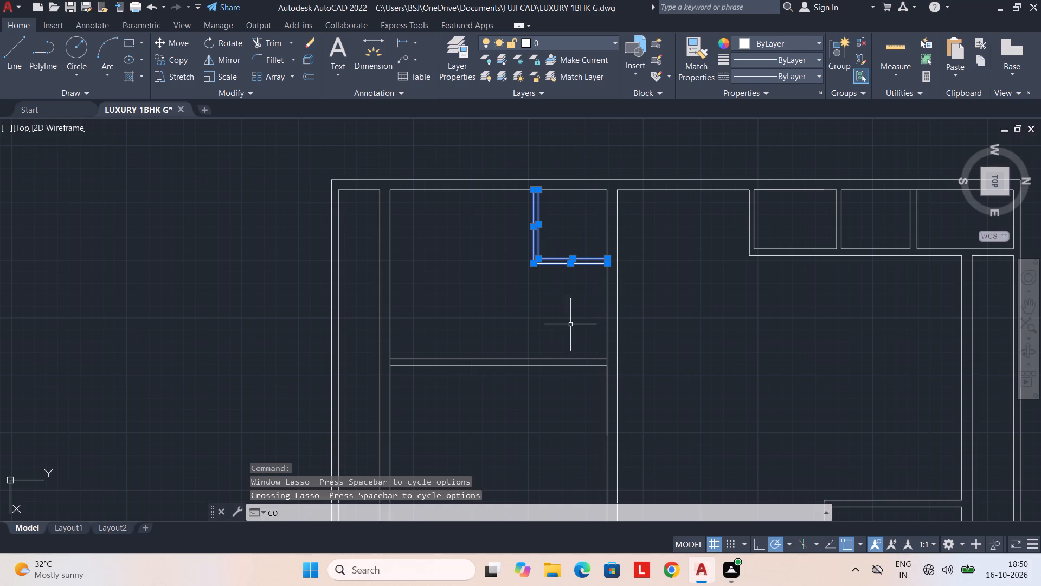
pyautogui.press('space')
pyautogui.scroll(3, 605, 268)
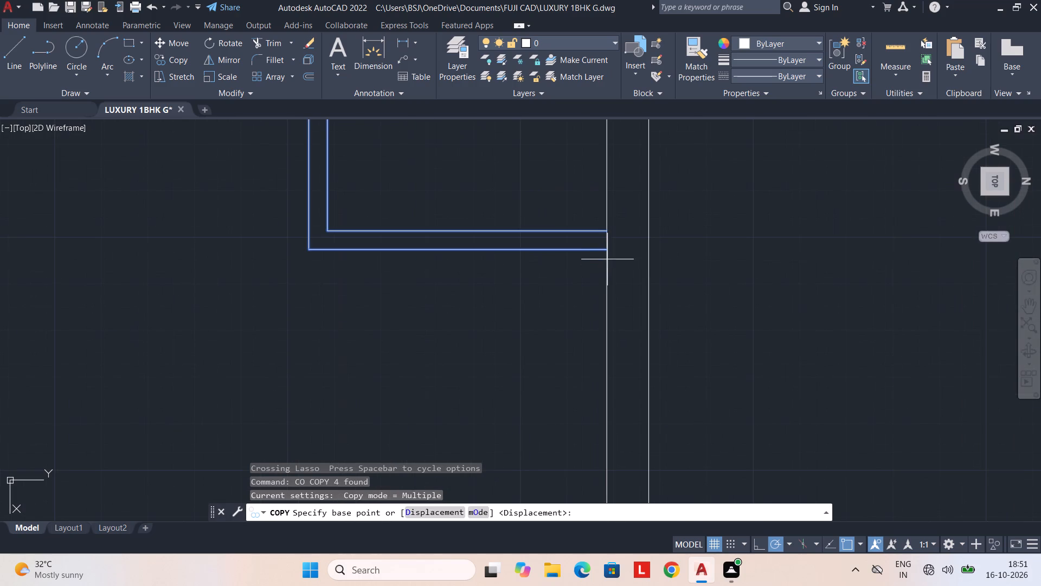
pyautogui.click(606, 228)
pyautogui.moveTo(594, 429); pyautogui.dragTo(616, 297, button='middle')
pyautogui.moveTo(625, 426); pyautogui.dragTo(624, 291, button='middle')
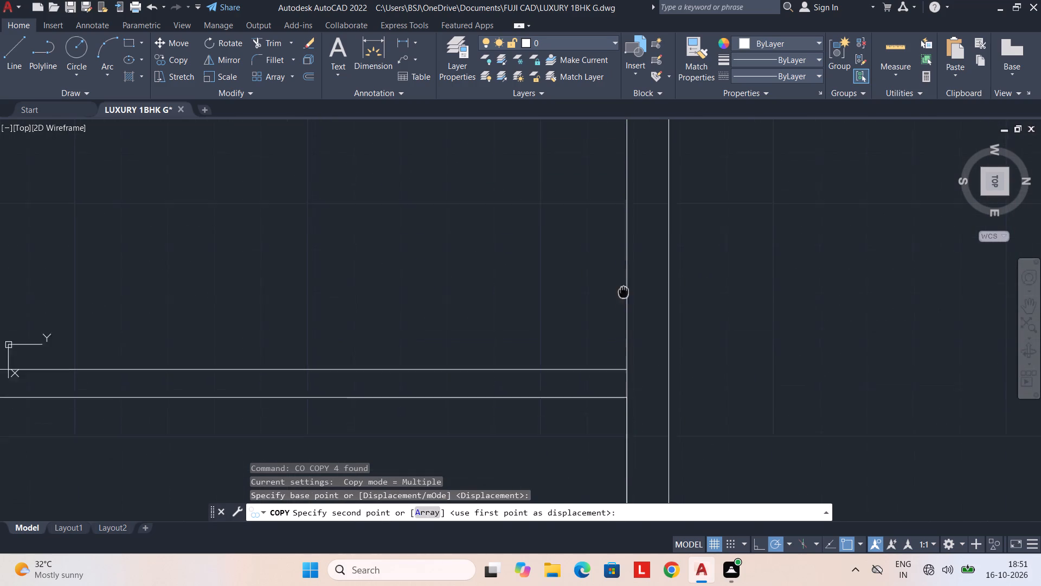
pyautogui.moveTo(624, 291); pyautogui.dragTo(623, 275, button='middle')
pyautogui.moveTo(626, 415); pyautogui.dragTo(623, 222, button='middle')
pyautogui.scroll(-2, 616, 279)
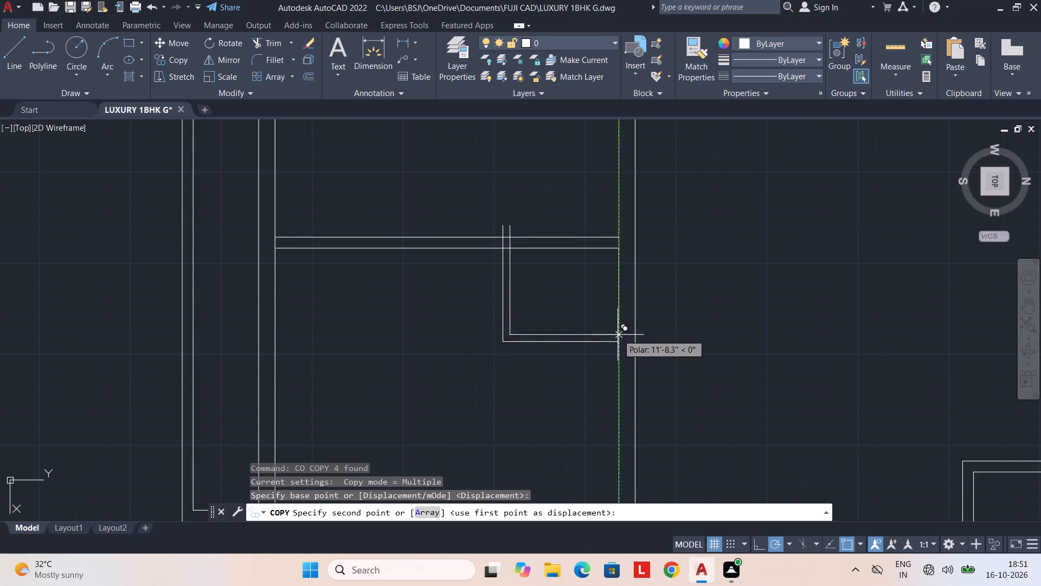
pyautogui.click(621, 360)
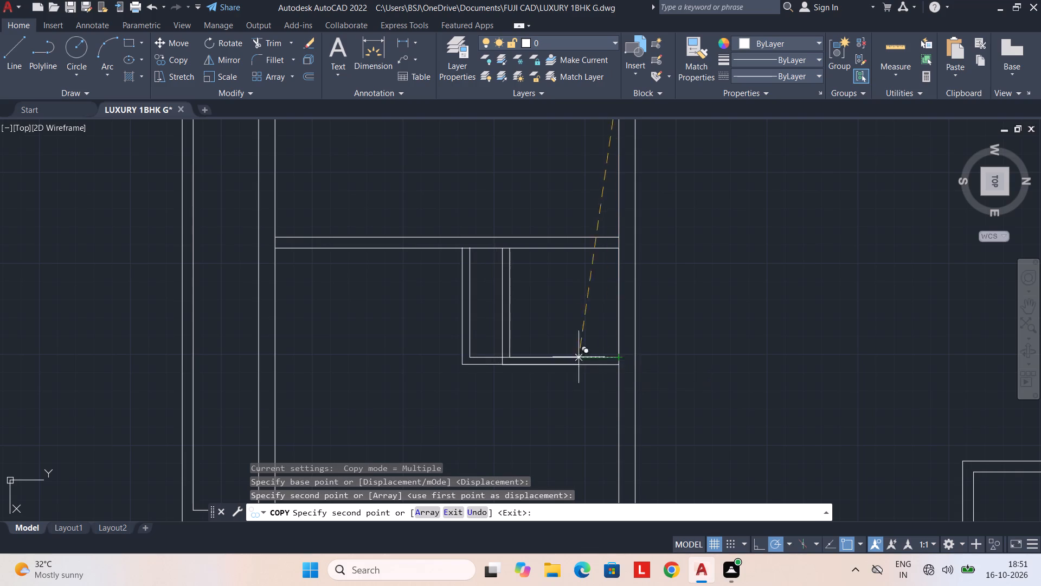
pyautogui.press('Escape')
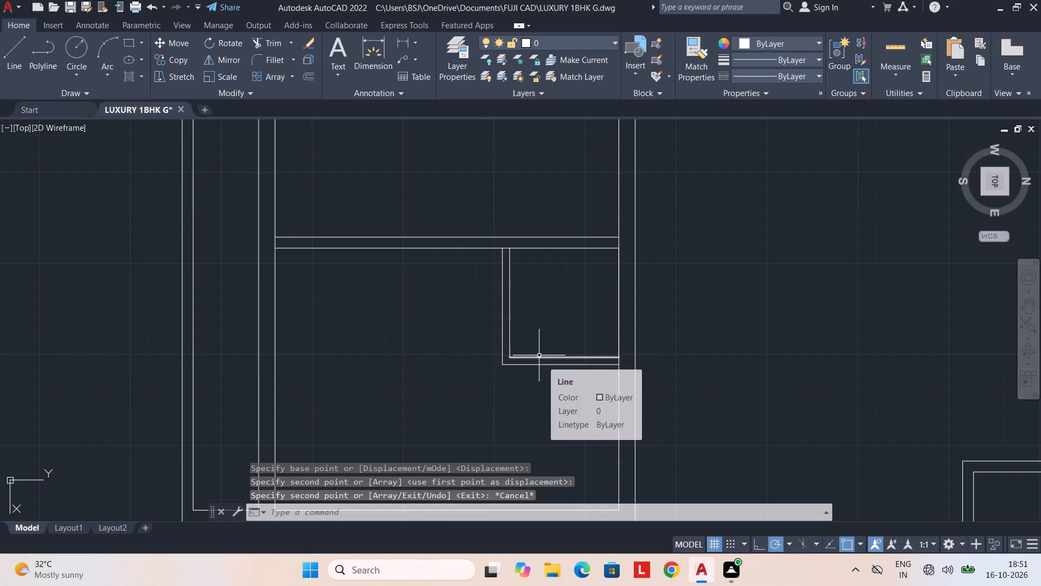
# Draw a 5' line east along the eastern room's inner south wall, starting at the dividing wall's east face.
pyautogui.scroll(-4, 393, 329)
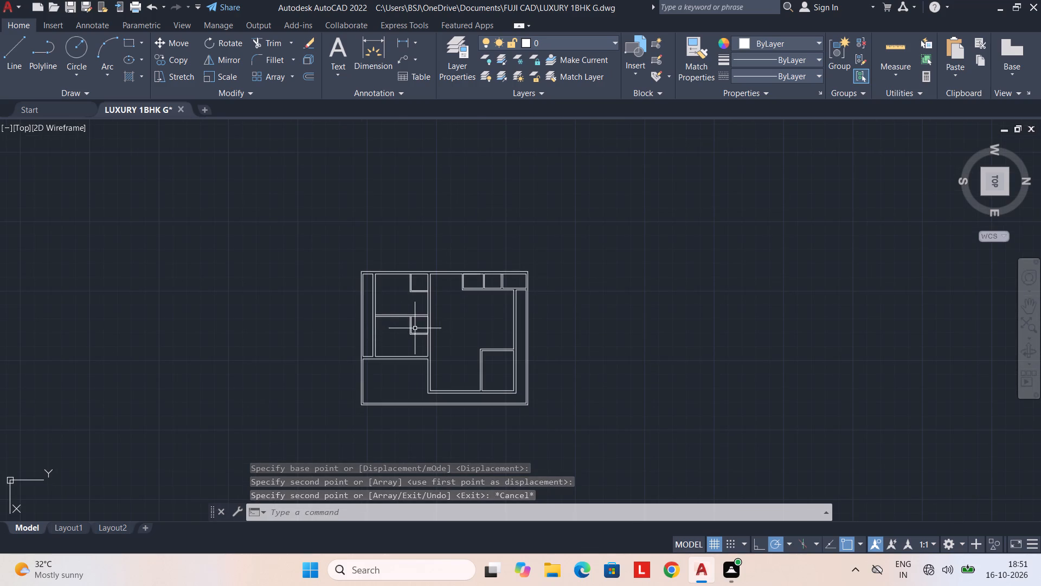
pyautogui.scroll(3, 412, 327)
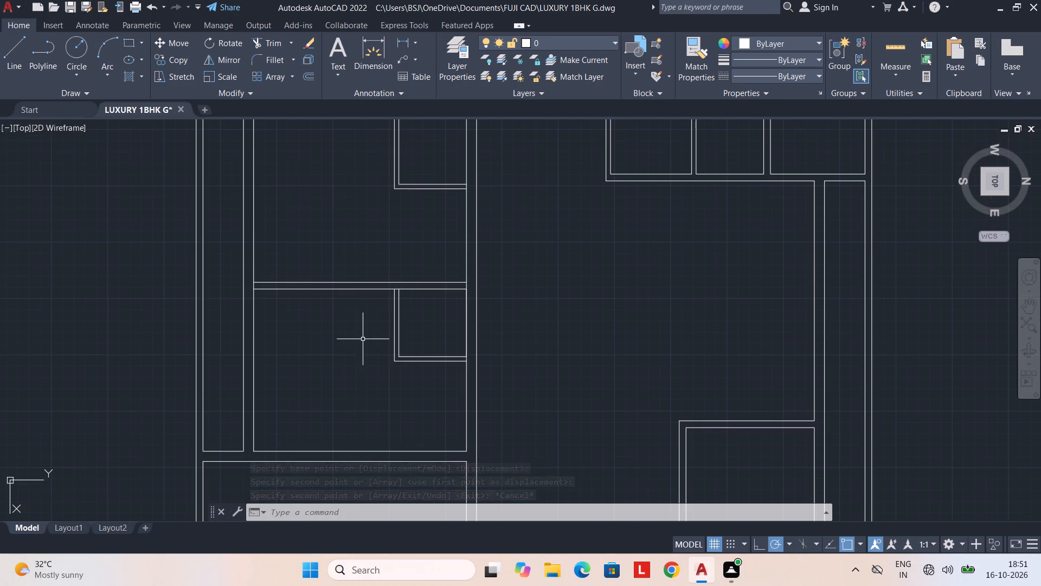
pyautogui.moveTo(361, 337); pyautogui.dragTo(377, 334, button='middle')
pyautogui.moveTo(375, 338); pyautogui.dragTo(379, 351, button='middle')
pyautogui.scroll(-1, 375, 339)
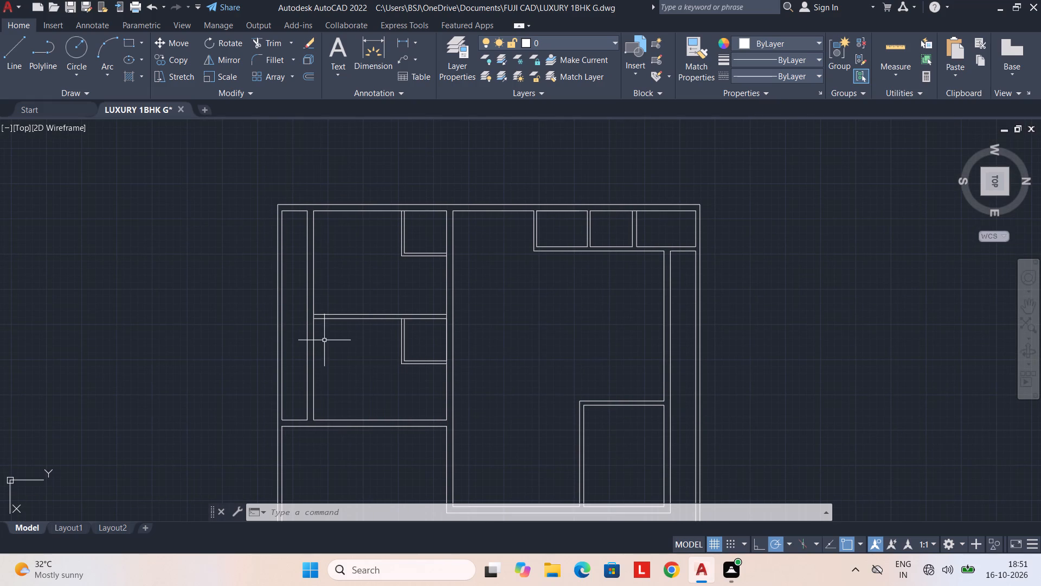
pyautogui.press('l')
pyautogui.press('space')
pyautogui.scroll(2, 314, 322)
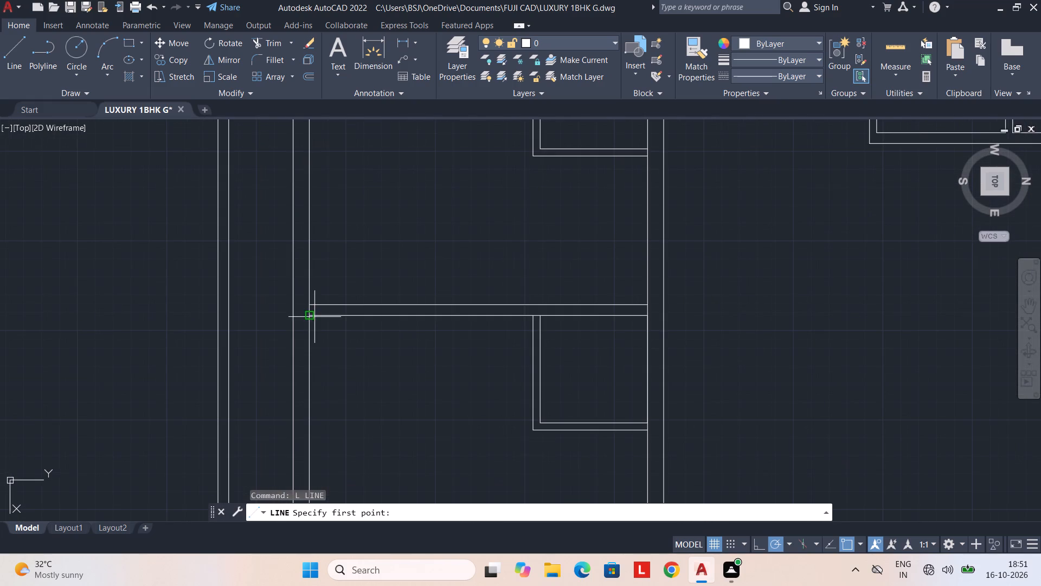
pyautogui.click(307, 321)
pyautogui.write("5'")
pyautogui.press('Return')
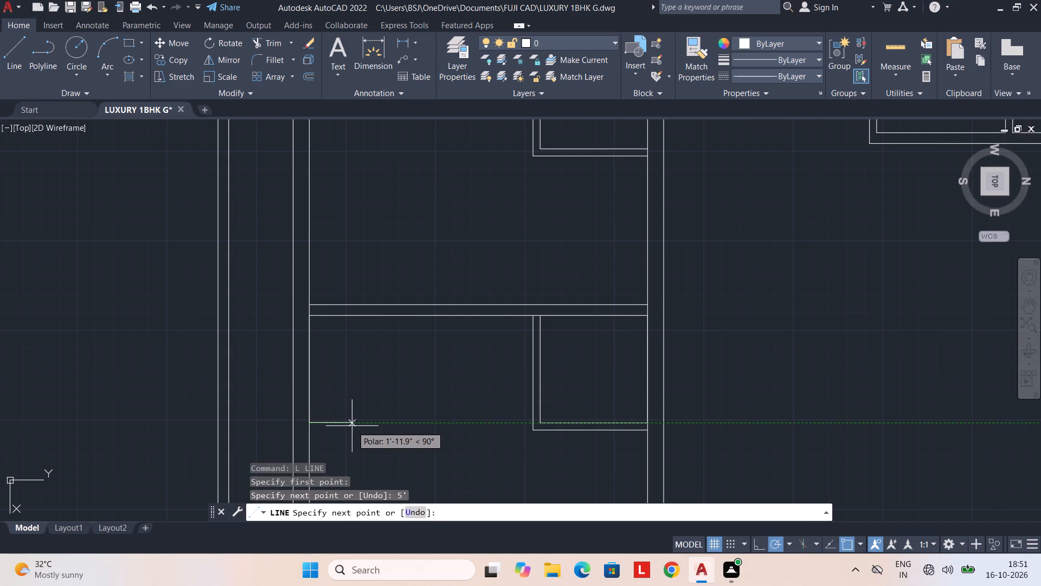
pyautogui.press('Escape')
# Rotate the copied L-shaped partition in the eastern room by 90° about its inner north end.
pyautogui.scroll(-3, 404, 397)
pyautogui.moveTo(415, 392); pyautogui.dragTo(483, 351, button='middle')
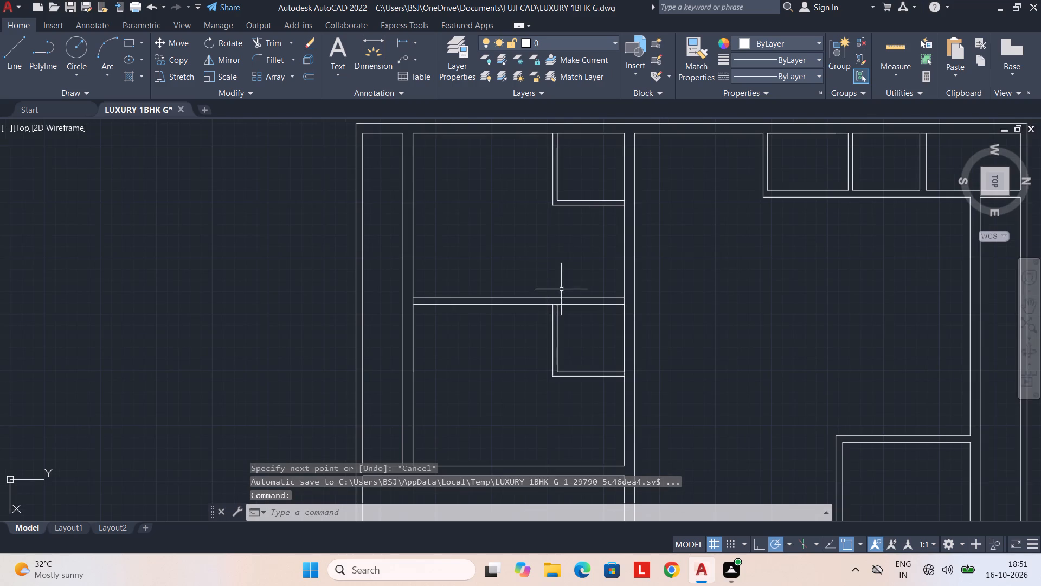
pyautogui.moveTo(569, 352); pyautogui.dragTo(569, 314, button='middle')
pyautogui.moveTo(563, 297); pyautogui.dragTo(573, 333)
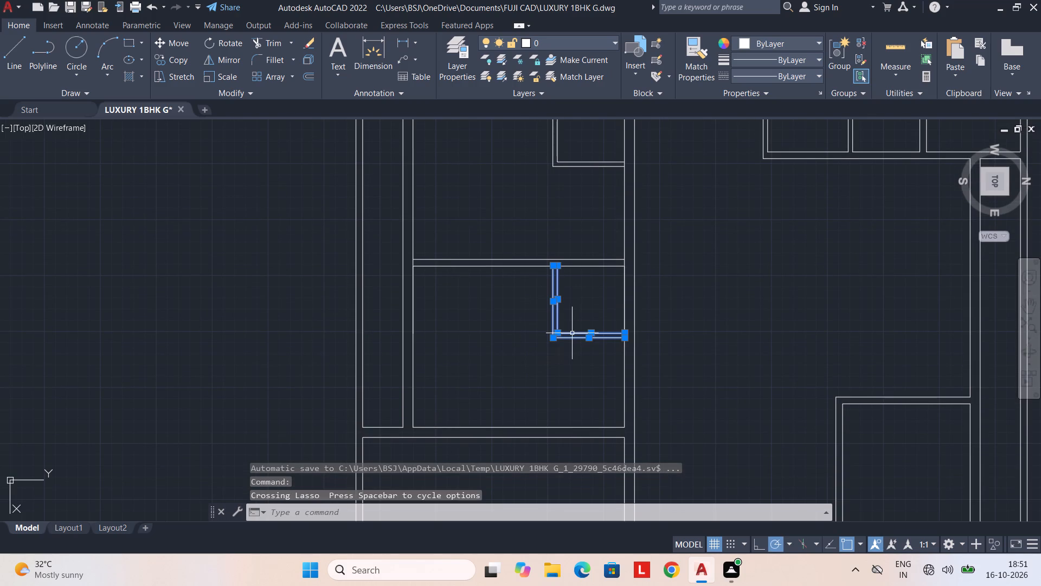
pyautogui.press('e')
pyautogui.press('BackSpace')
pyautogui.write('RO')
pyautogui.press('space')
pyautogui.click(625, 334)
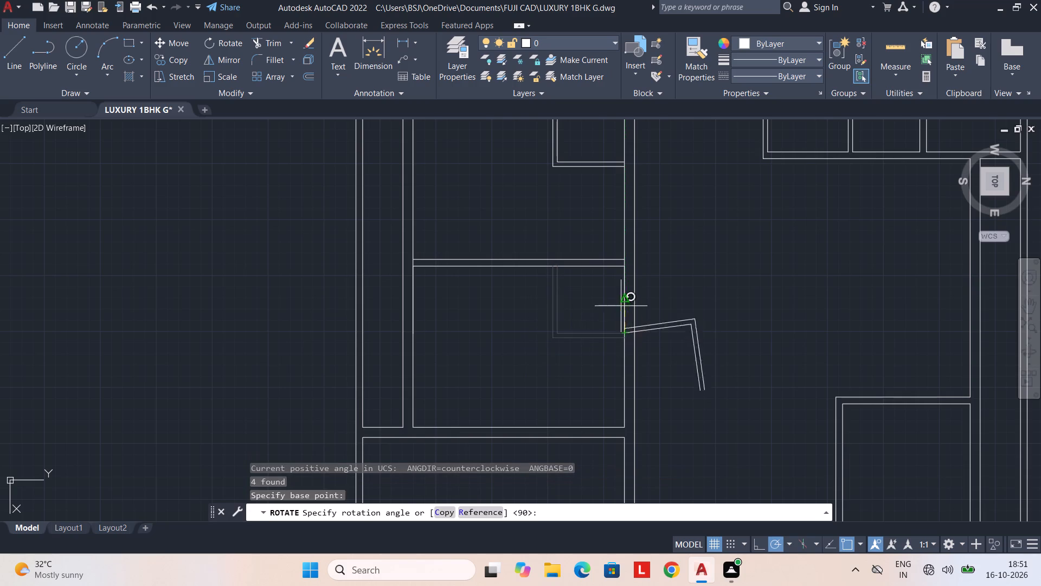
pyautogui.click(703, 339)
# Move the rotated L-shaped partition to the eastern room's south-west corner, placing its inner end on the south wall's 5' line endpoint.
pyautogui.moveTo(588, 390); pyautogui.dragTo(595, 410)
pyautogui.scroll(2, 629, 366)
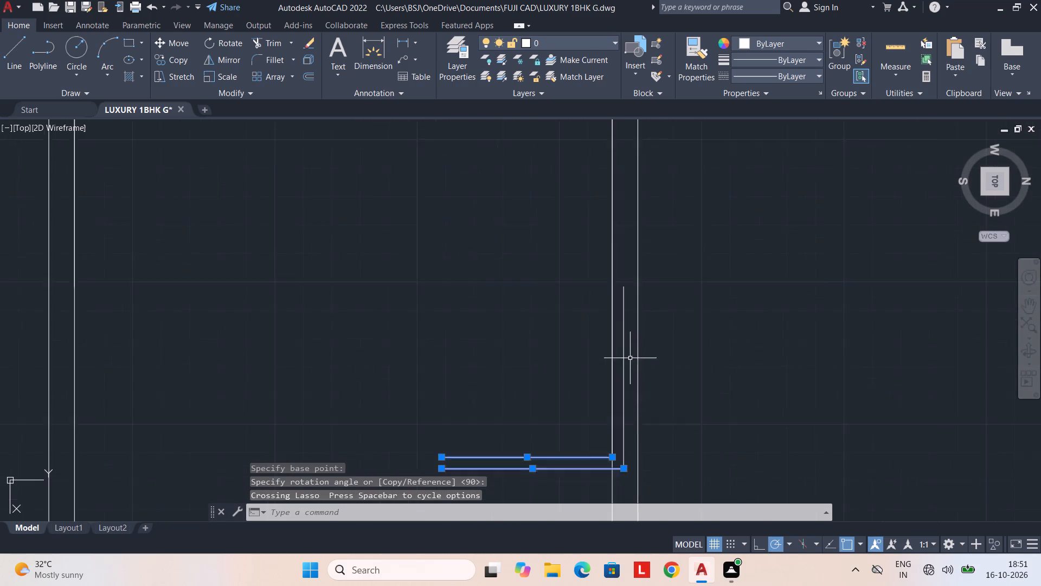
pyautogui.scroll(1, 631, 356)
pyautogui.click(619, 378)
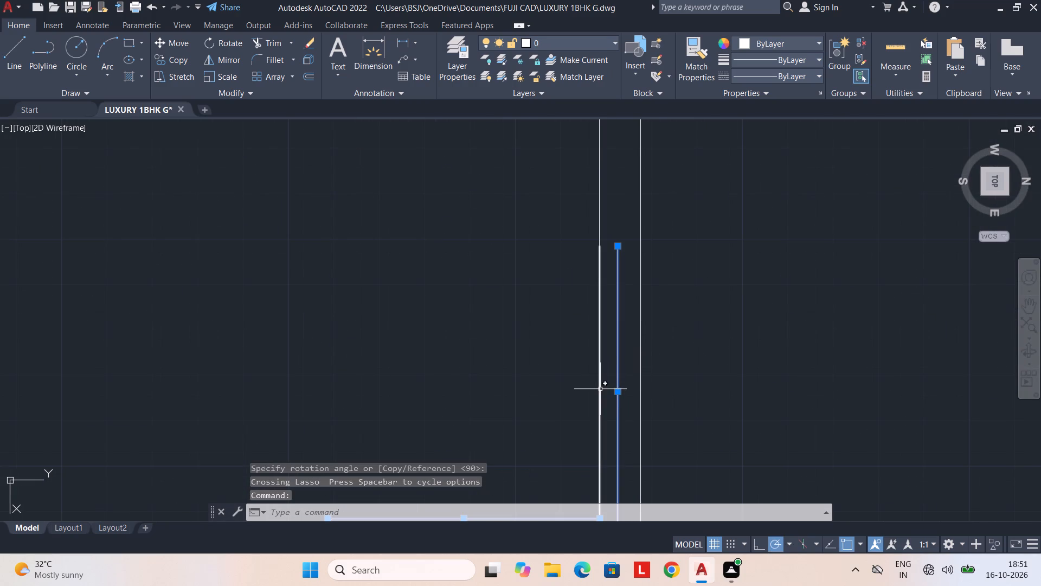
pyautogui.click(600, 390)
pyautogui.scroll(-2, 506, 384)
pyautogui.moveTo(500, 376); pyautogui.dragTo(502, 355, button='middle')
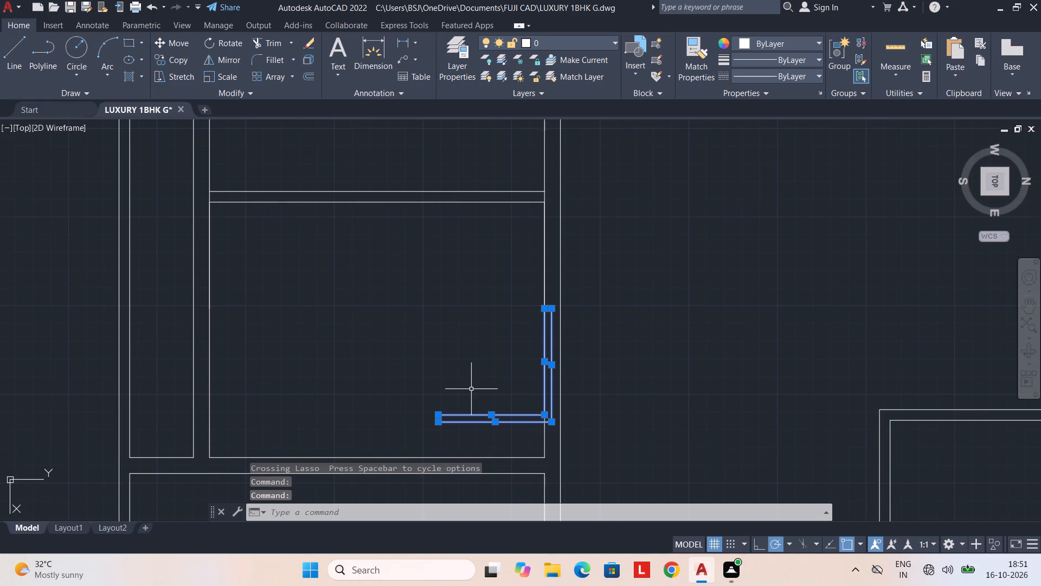
pyautogui.press('m')
pyautogui.press('space')
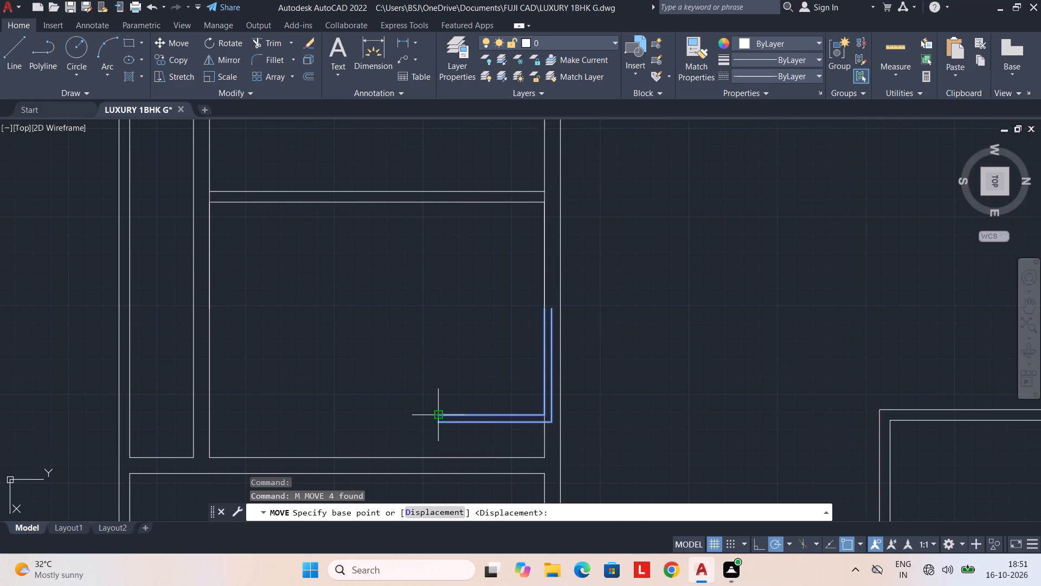
pyautogui.click(439, 417)
pyautogui.moveTo(195, 327); pyautogui.dragTo(250, 346, button='middle')
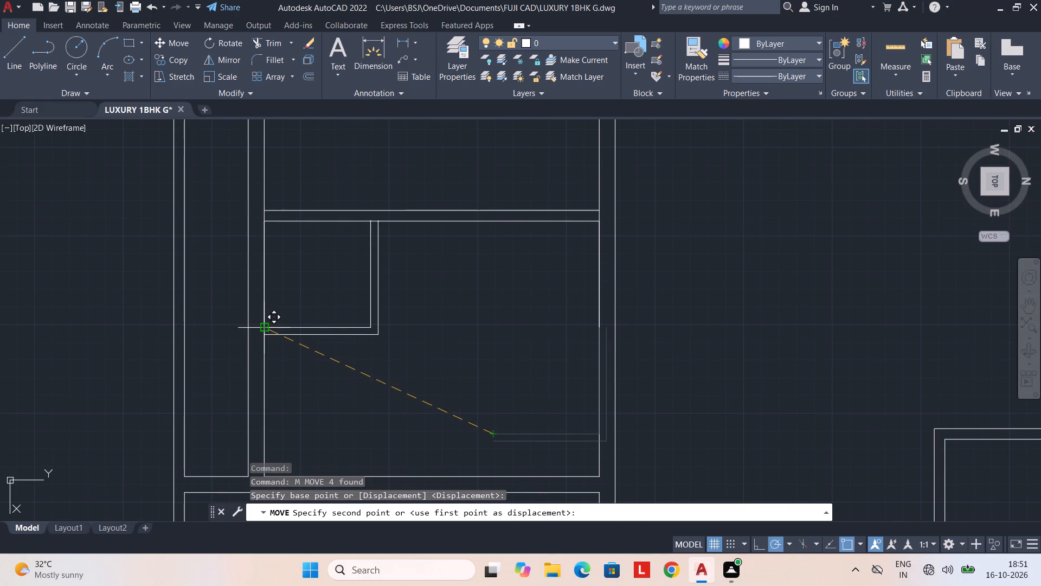
pyautogui.click(264, 328)
pyautogui.press('Escape')
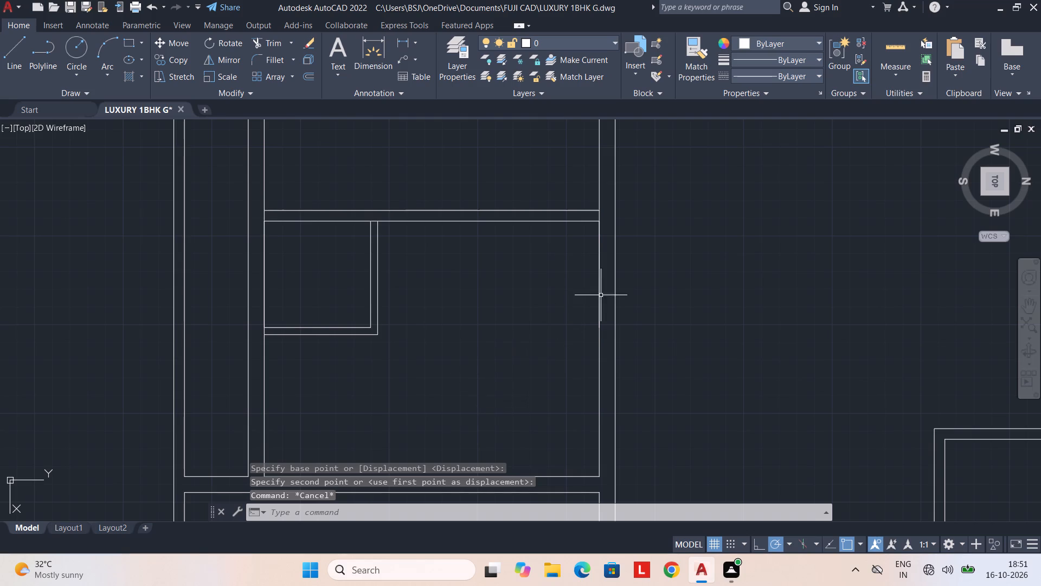
# Trim away the leftover 5' construction line on the eastern room's inner north wall.
pyautogui.write('TR')
pyautogui.press('space')
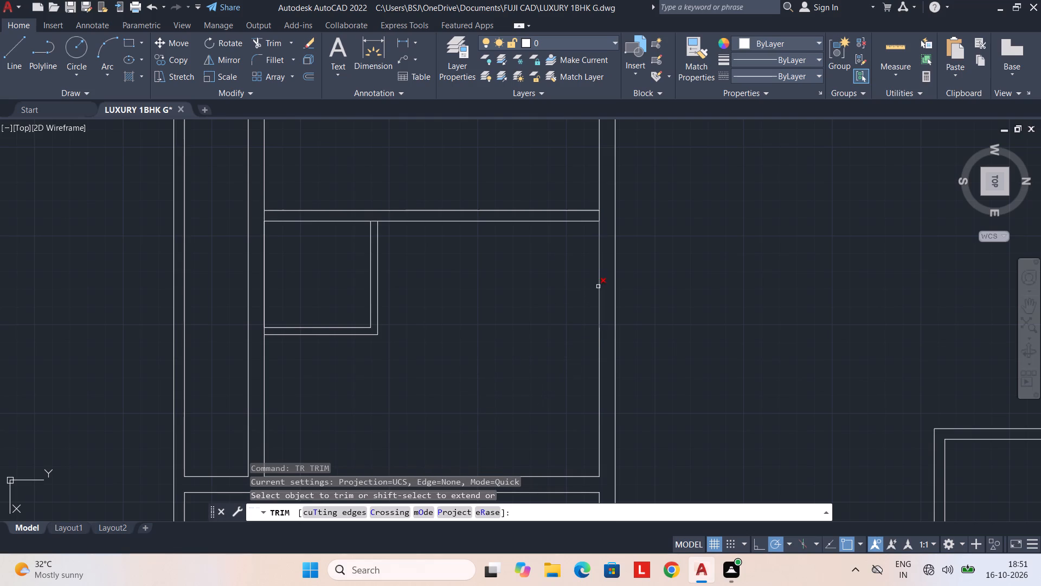
pyautogui.click(598, 286)
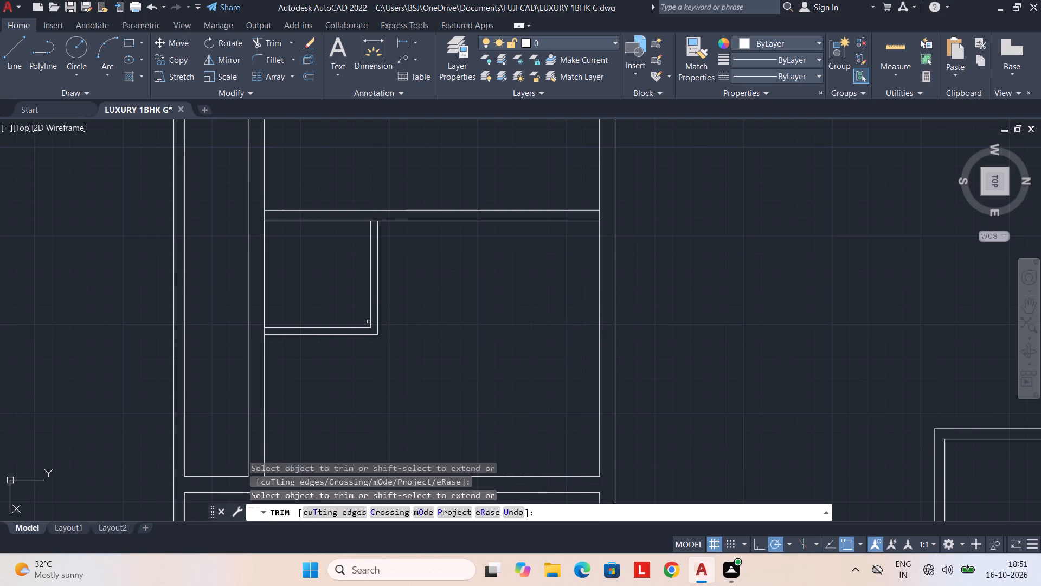
# Trim the wall lines crossing both ends of the eastern room's L-shaped partition, at the south wall and the dividing wall.
pyautogui.click(264, 330)
pyautogui.scroll(2, 353, 240)
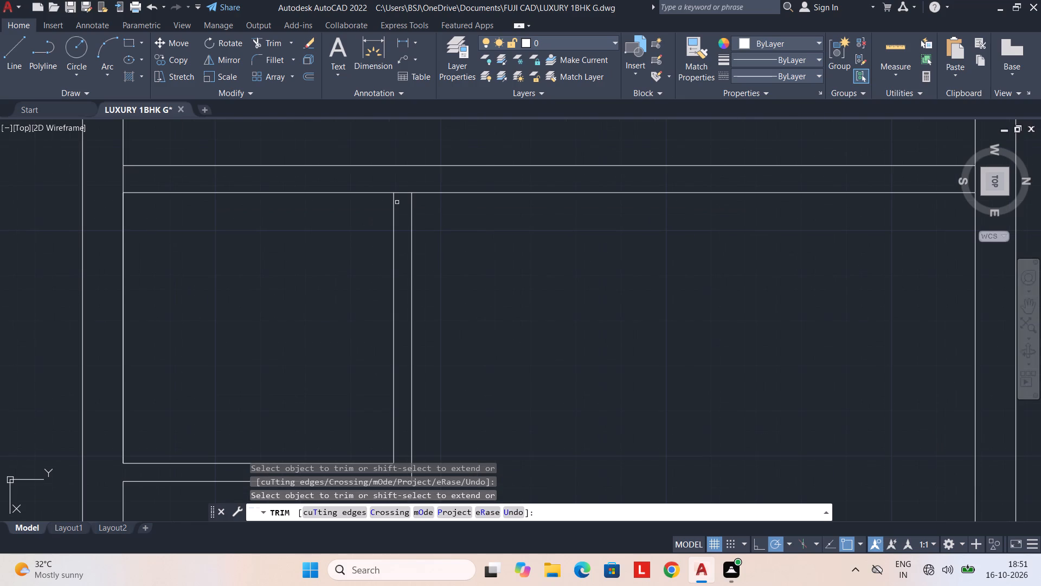
pyautogui.click(404, 194)
pyautogui.scroll(-4, 461, 257)
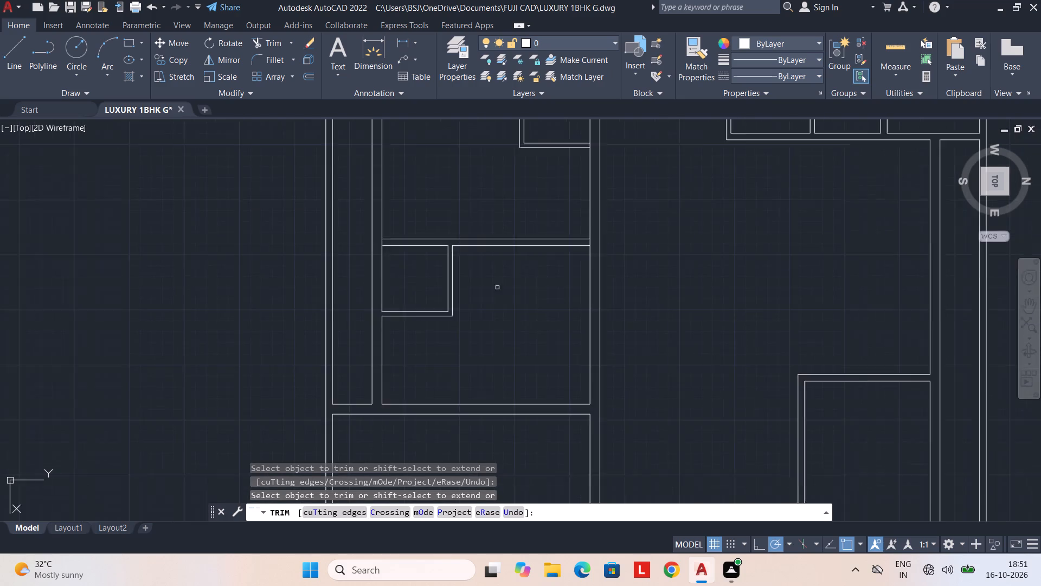
# Trim the wall lines crossing both ends of the western room's L-shaped partition, at the west wall and the north wall.
pyautogui.scroll(-1, 498, 289)
pyautogui.moveTo(504, 283); pyautogui.dragTo(477, 388, button='middle')
pyautogui.scroll(2, 475, 291)
pyautogui.scroll(2, 480, 343)
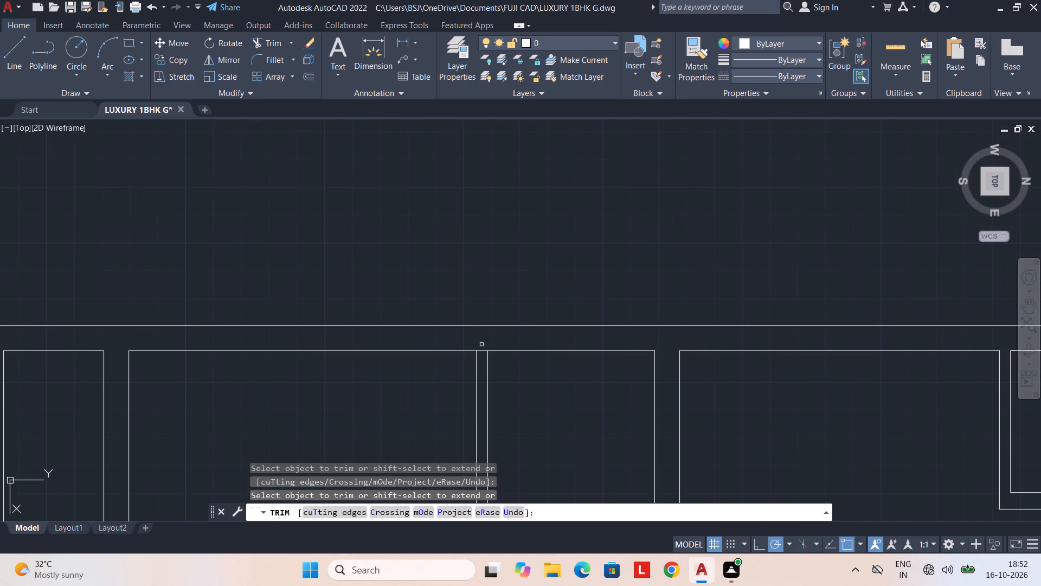
pyautogui.click(483, 351)
pyautogui.scroll(-2, 514, 388)
pyautogui.moveTo(523, 399); pyautogui.dragTo(521, 342, button='middle')
pyautogui.scroll(3, 575, 388)
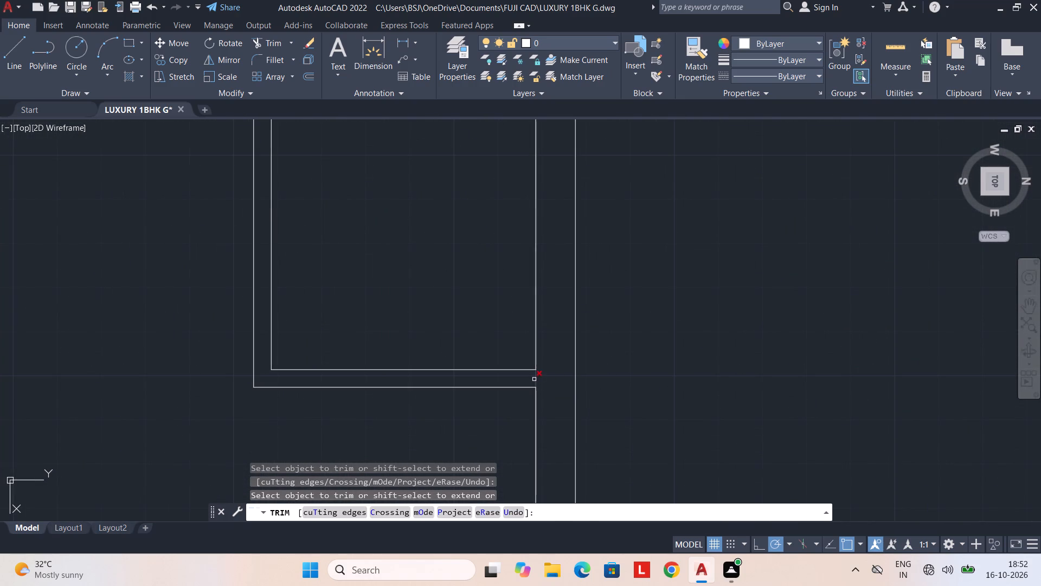
pyautogui.click(534, 379)
pyautogui.scroll(-4, 518, 385)
pyautogui.moveTo(455, 411); pyautogui.dragTo(476, 373, button='middle')
pyautogui.moveTo(529, 401); pyautogui.dragTo(414, 374, button='middle')
pyautogui.scroll(-2, 521, 377)
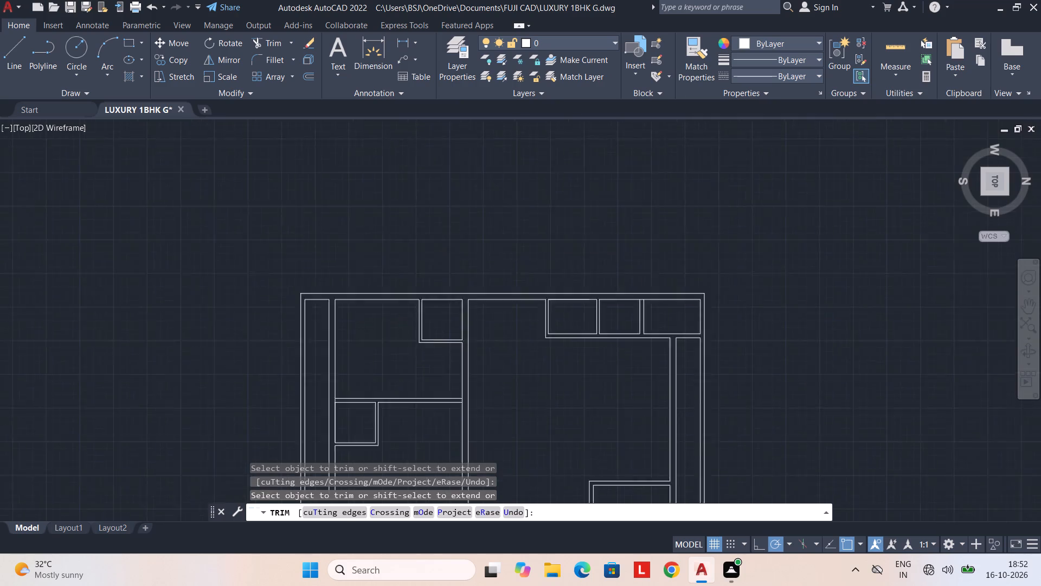
# Measure the width of the open bay along the inner west wall, between the dividing wall and the nearest enclosure.
pyautogui.scroll(-1, 521, 377)
pyautogui.moveTo(536, 398); pyautogui.dragTo(520, 360, button='middle')
pyautogui.scroll(2, 516, 372)
pyautogui.moveTo(513, 373); pyautogui.dragTo(512, 354, button='middle')
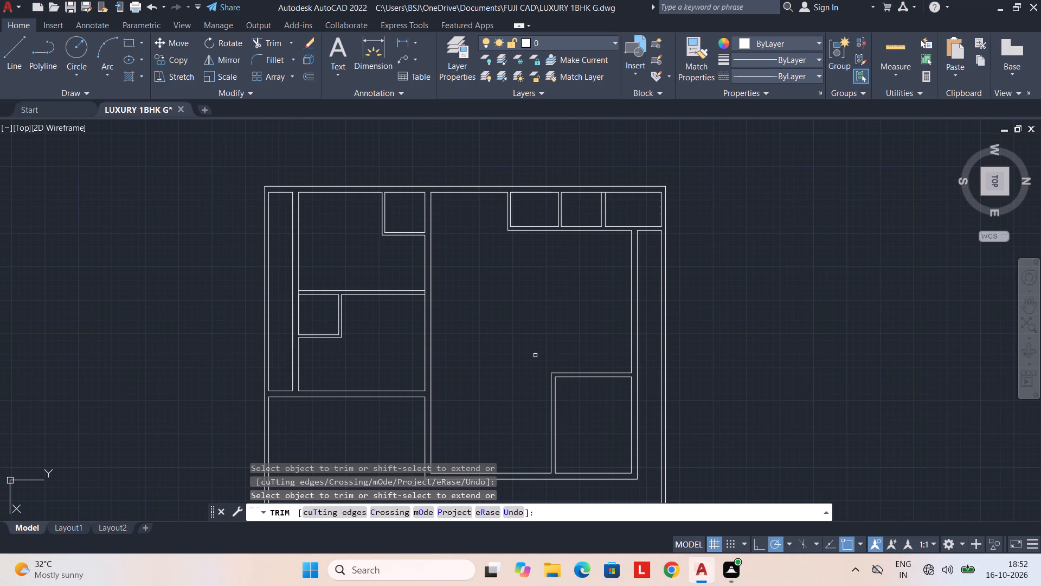
pyautogui.press('Escape')
pyautogui.moveTo(477, 347); pyautogui.dragTo(493, 354, button='middle')
pyautogui.scroll(2, 490, 290)
pyautogui.moveTo(490, 286); pyautogui.dragTo(499, 327, button='middle')
pyautogui.click(401, 41)
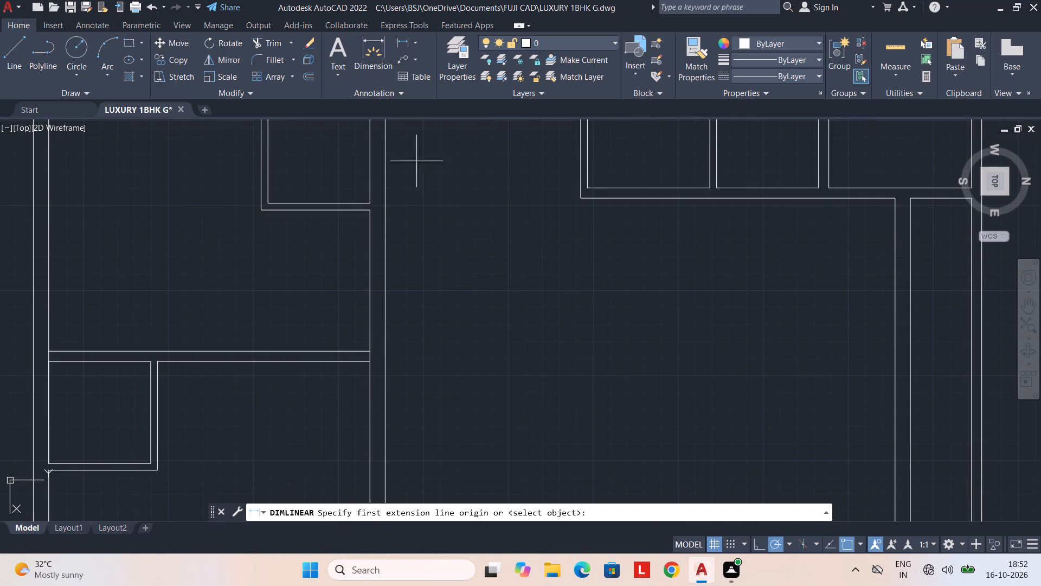
pyautogui.moveTo(428, 181); pyautogui.dragTo(432, 288, button='middle')
pyautogui.click(387, 211)
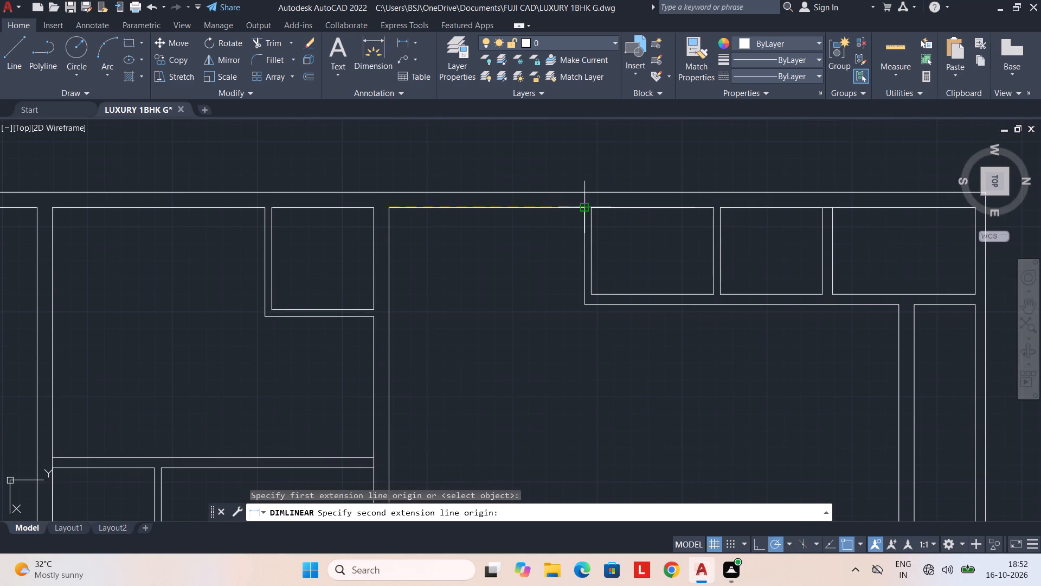
pyautogui.click(588, 209)
pyautogui.press('Escape')
pyautogui.middleClick(521, 295)
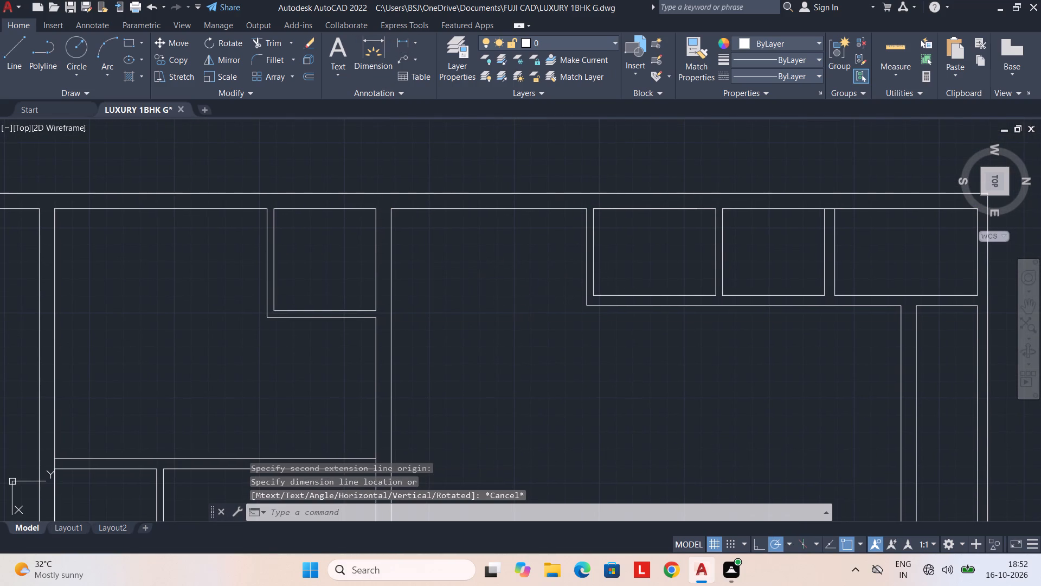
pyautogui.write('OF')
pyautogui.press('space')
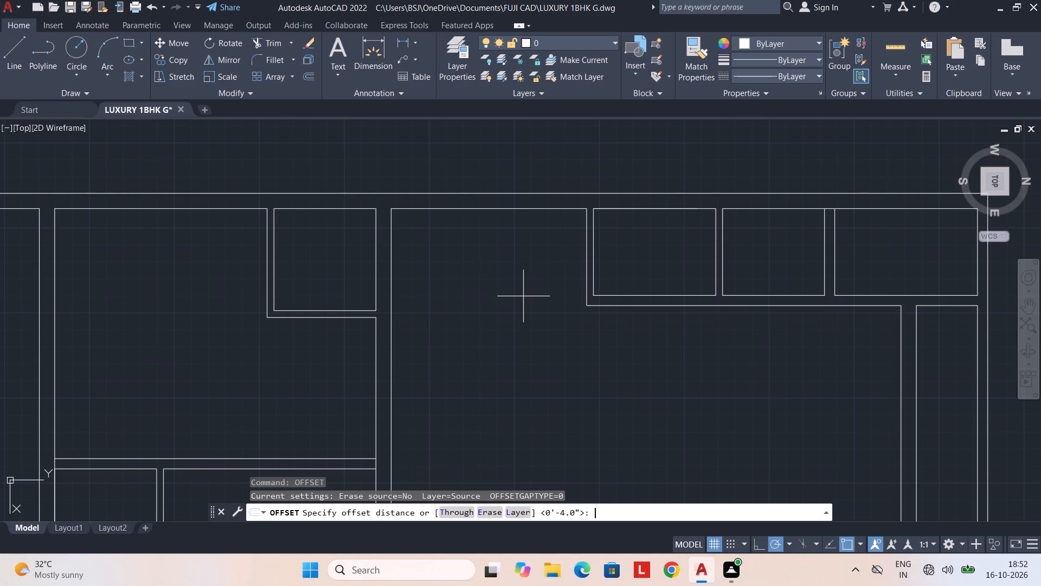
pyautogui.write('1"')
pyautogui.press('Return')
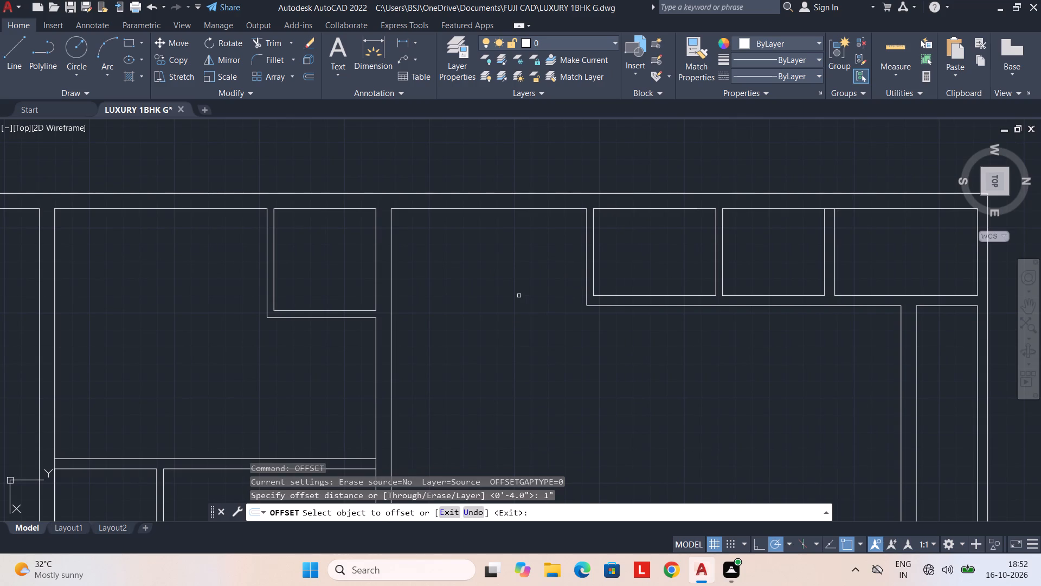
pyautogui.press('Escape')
# Offset the open bay's inner west wall line 4' to the east to mark the stair landing edge.
pyautogui.write('OF')
pyautogui.press('space')
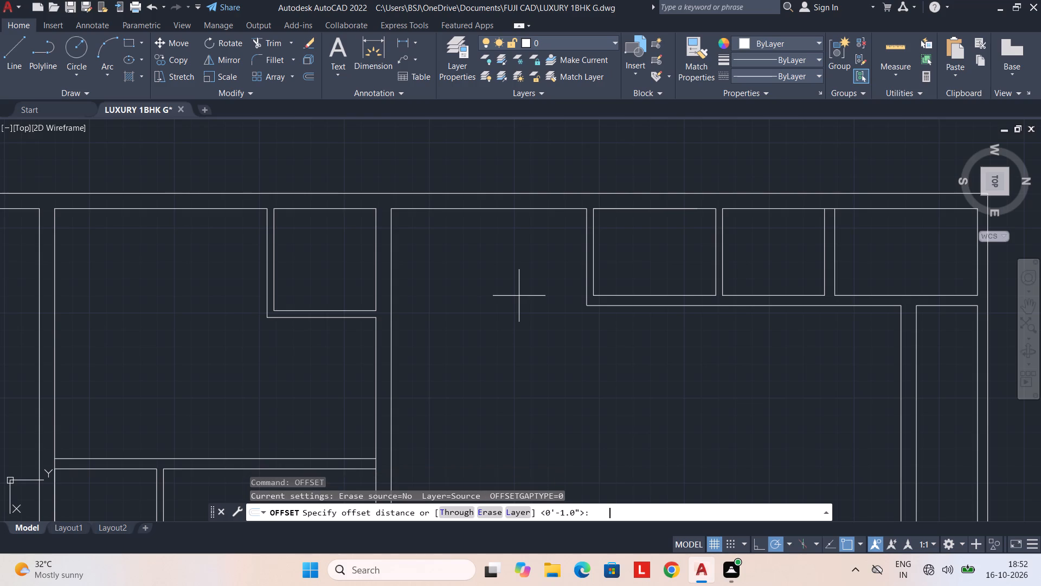
pyautogui.write("4'")
pyautogui.press('Return')
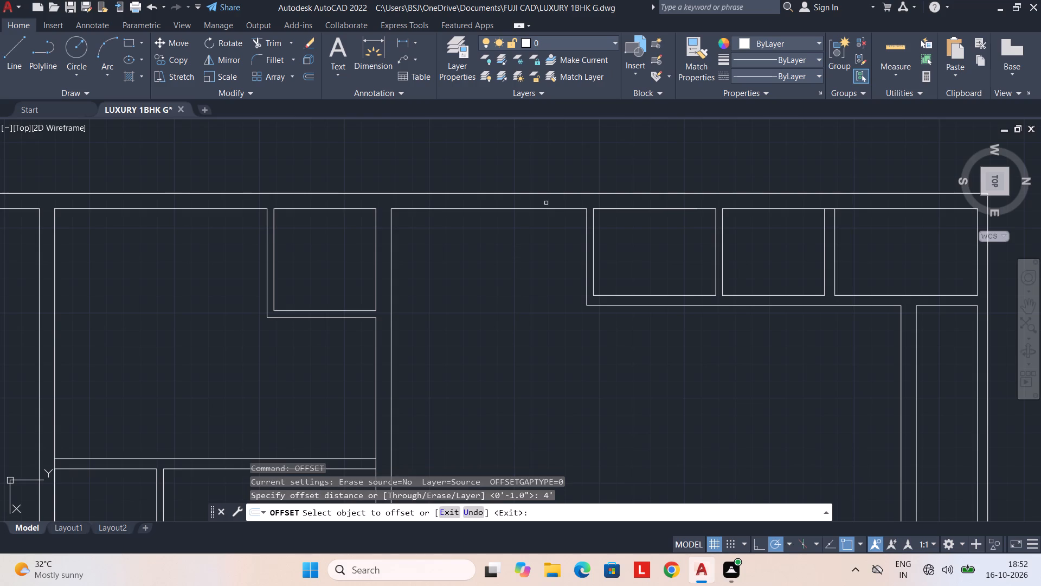
pyautogui.click(536, 209)
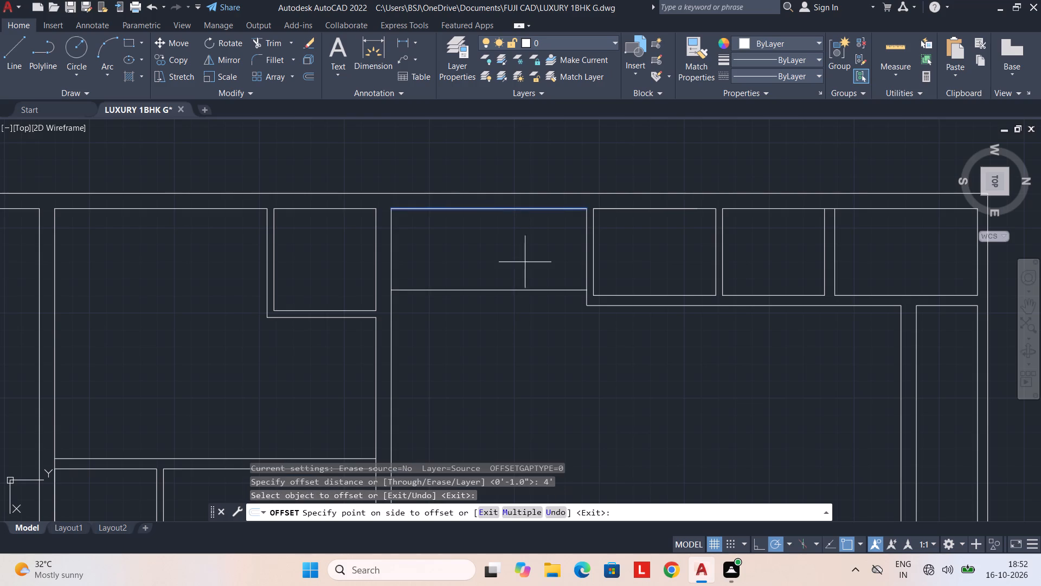
pyautogui.moveTo(531, 389); pyautogui.dragTo(535, 434)
pyautogui.press('Escape')
pyautogui.moveTo(506, 345); pyautogui.dragTo(485, 354, button='middle')
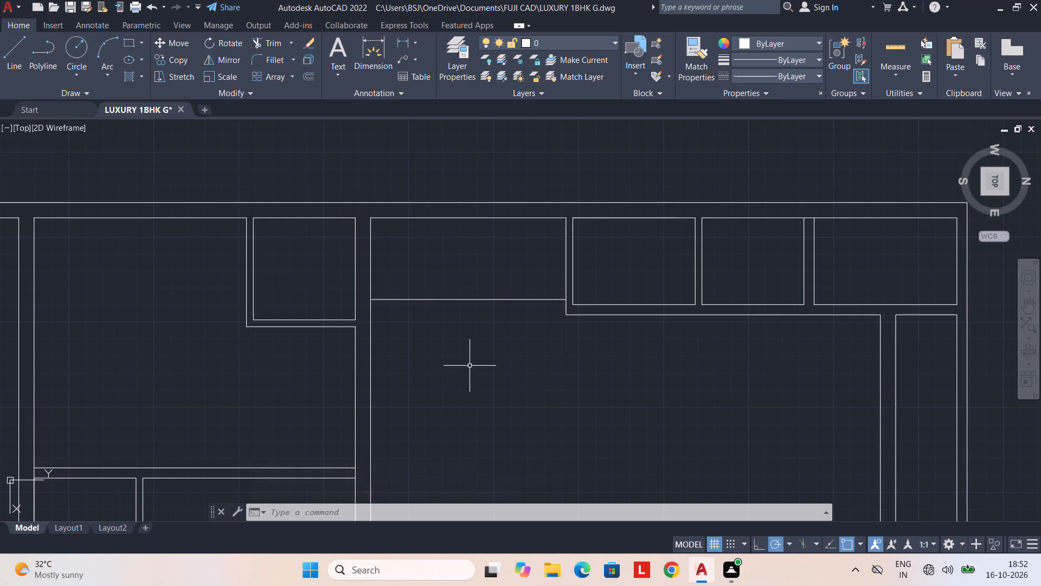
# Offset the landing edge 11" to the east seven times in succession to lay out the stair treads.
pyautogui.write('OF 11"')
pyautogui.press('Return')
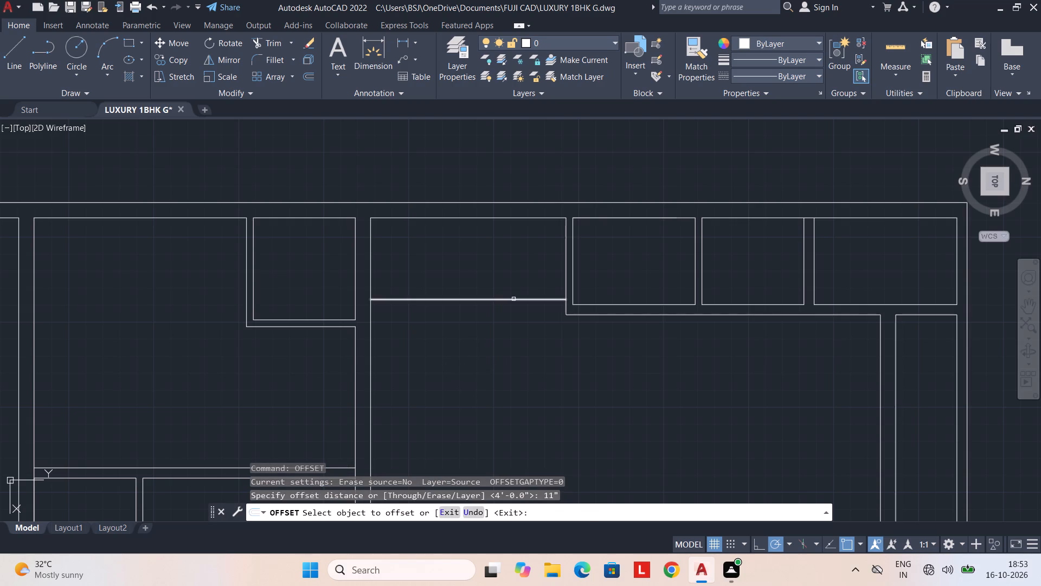
pyautogui.click(513, 301)
pyautogui.click(519, 509)
pyautogui.click(520, 372)
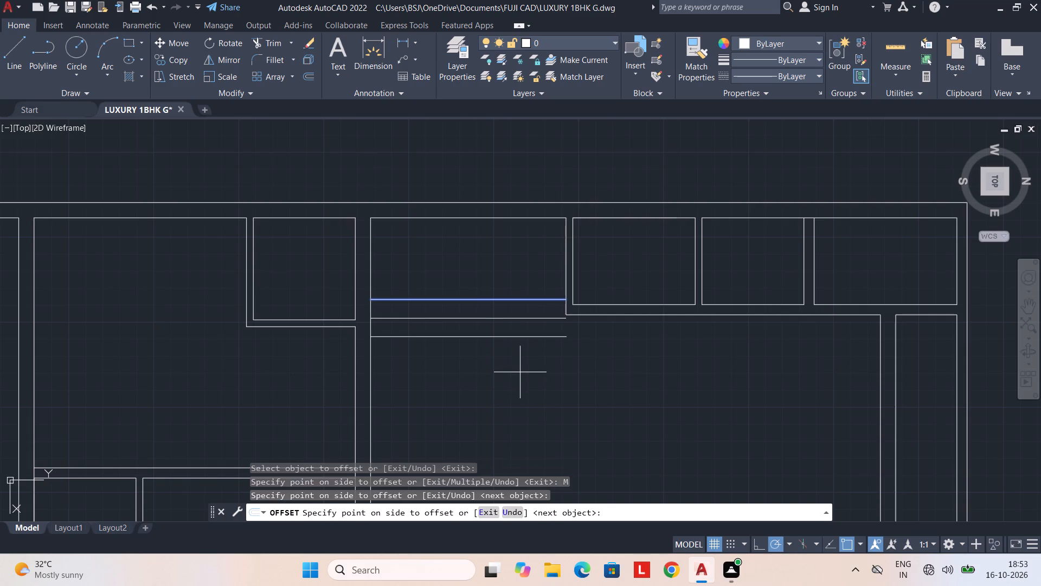
pyautogui.click(522, 380)
pyautogui.click(522, 384)
pyautogui.click(523, 386)
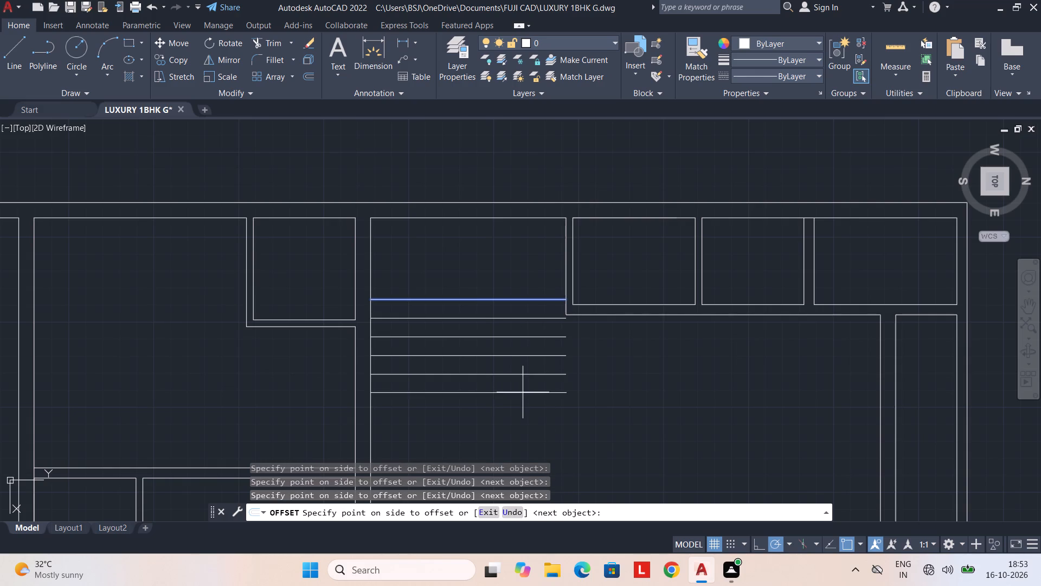
pyautogui.click(523, 392)
pyautogui.click(524, 408)
pyautogui.click(524, 410)
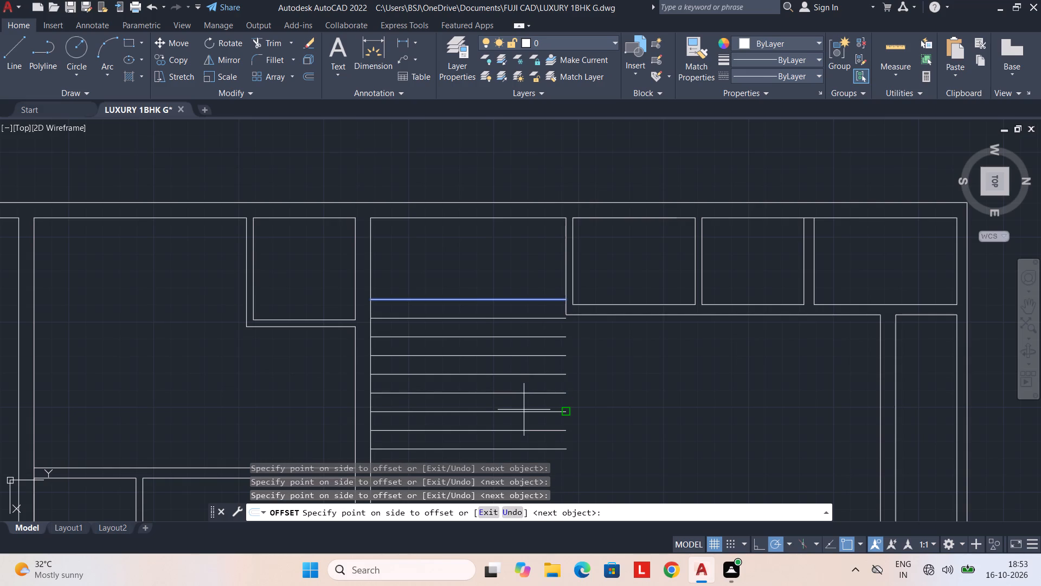
pyautogui.scroll(-1, 524, 410)
pyautogui.moveTo(524, 410); pyautogui.dragTo(499, 371, button='middle')
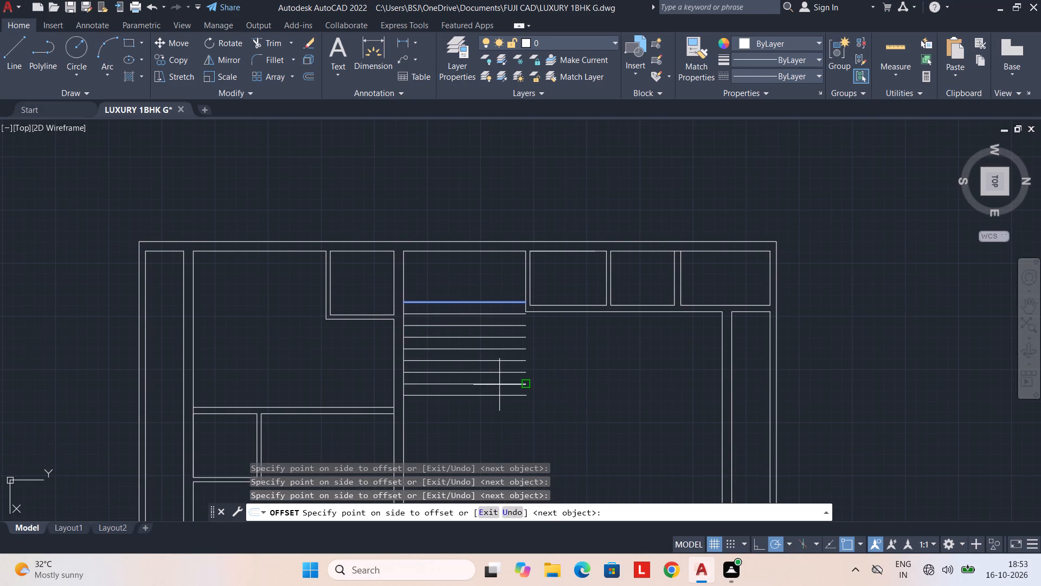
pyautogui.press('Escape')
pyautogui.scroll(2, 506, 355)
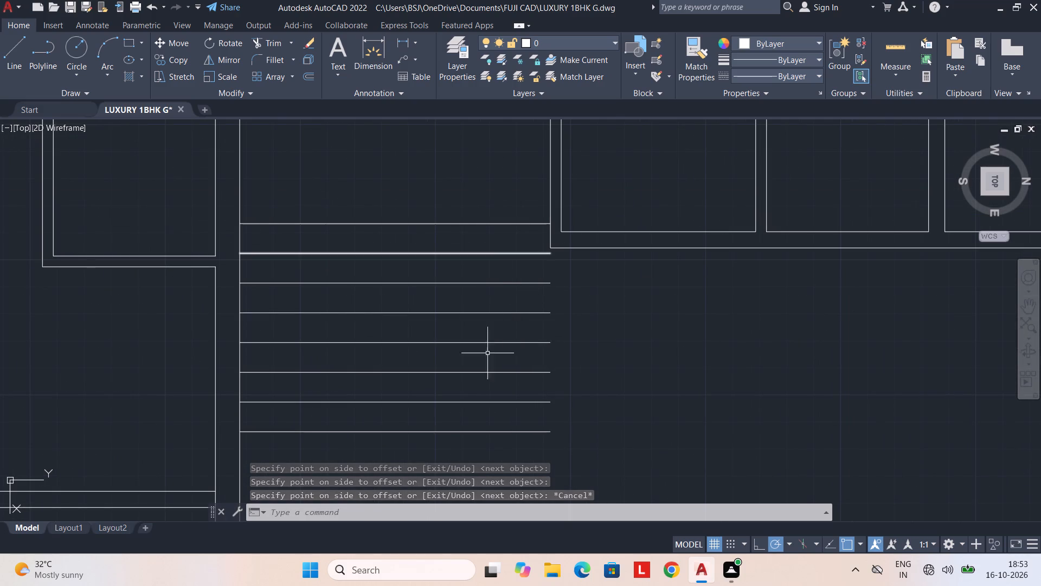
# Offset the easternmost tread line another 11" to the east to add one more tread.
pyautogui.write('OF 11"')
pyautogui.press('Return')
pyautogui.click(507, 431)
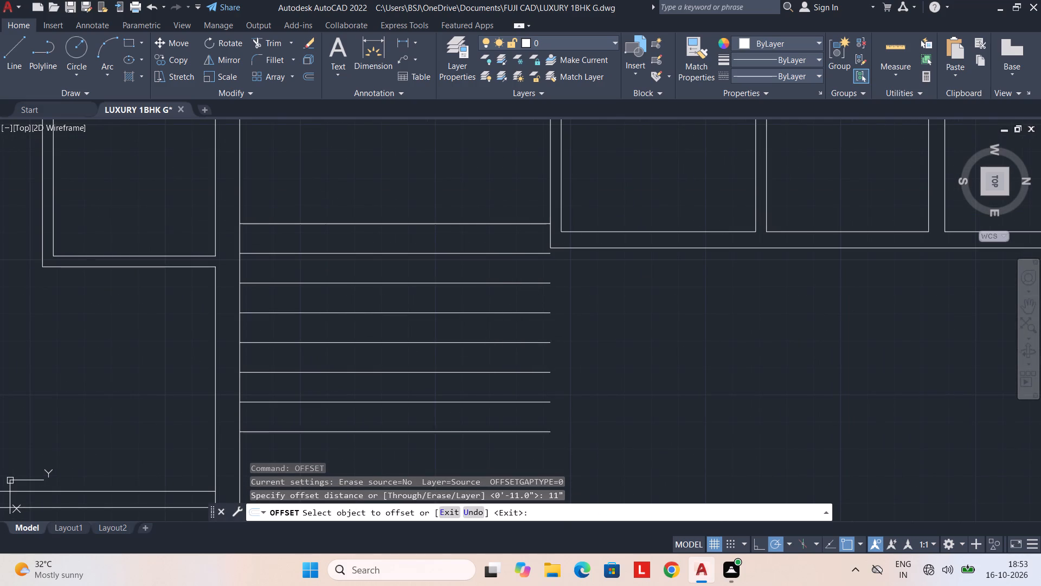
pyautogui.moveTo(623, 449); pyautogui.dragTo(575, 333, button='middle')
pyautogui.click(595, 406)
pyautogui.scroll(-2, 554, 348)
pyautogui.moveTo(555, 354); pyautogui.dragTo(568, 397, button='middle')
pyautogui.press('Escape')
pyautogui.moveTo(530, 429); pyautogui.dragTo(545, 423, button='middle')
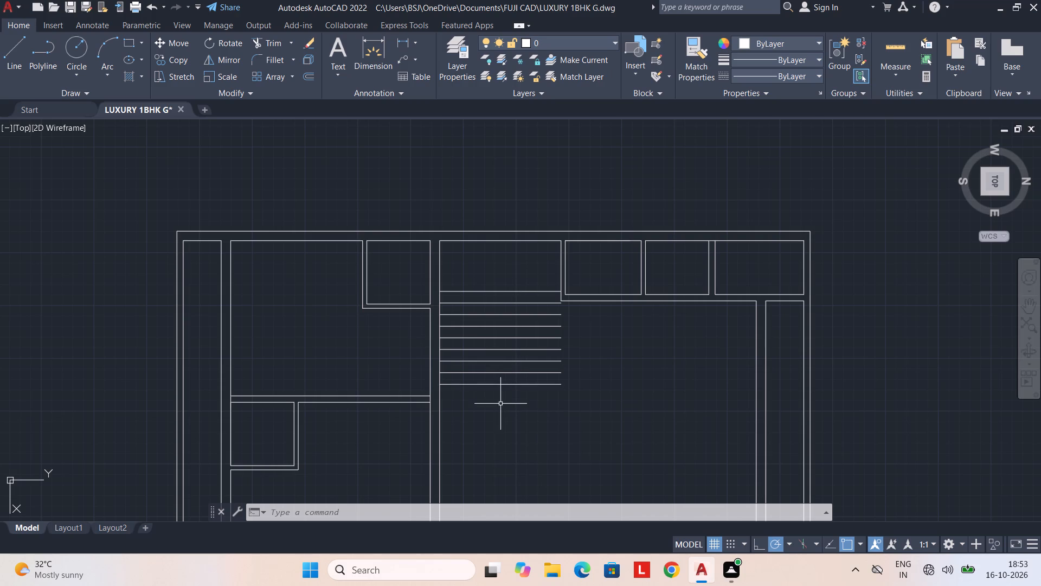
# Draw a line closing the treads' north ends, from the last tread's endpoint to the enclosure's outer corner.
pyautogui.moveTo(500, 404); pyautogui.dragTo(497, 383, button='middle')
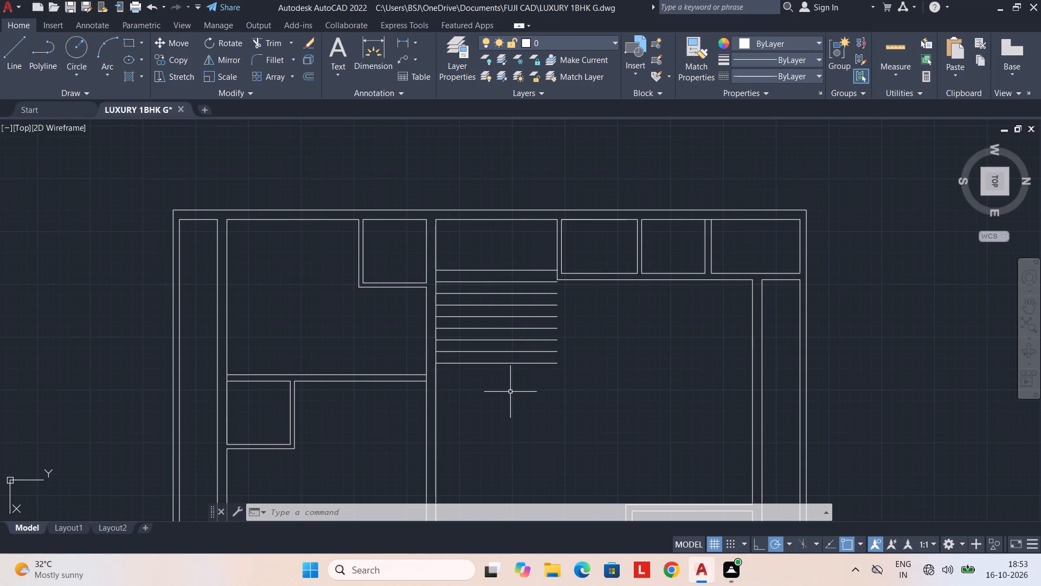
pyautogui.scroll(2, 538, 356)
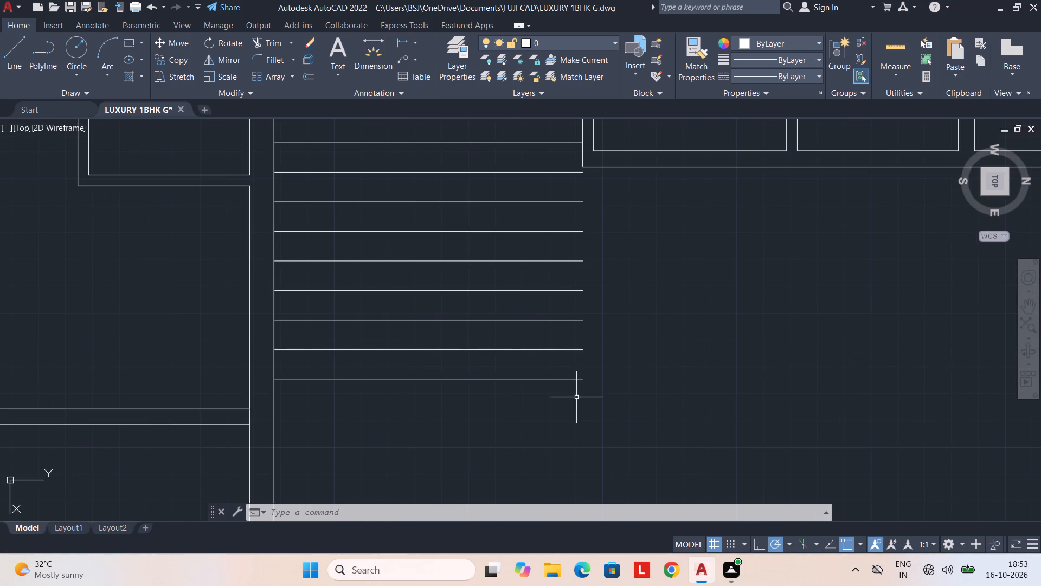
pyautogui.press('l')
pyautogui.press('space')
pyautogui.click(583, 378)
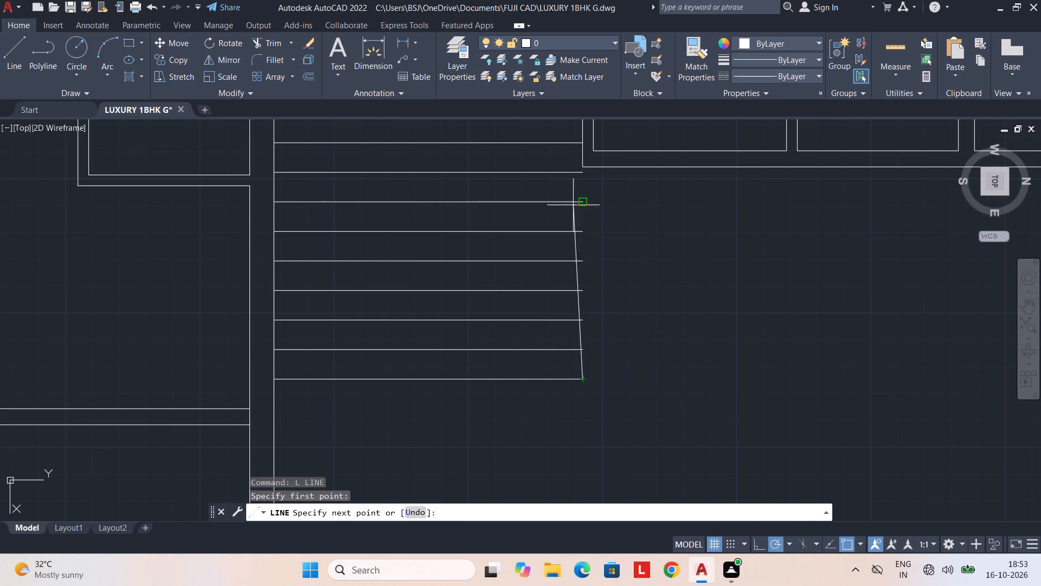
pyautogui.click(582, 165)
pyautogui.press('Escape')
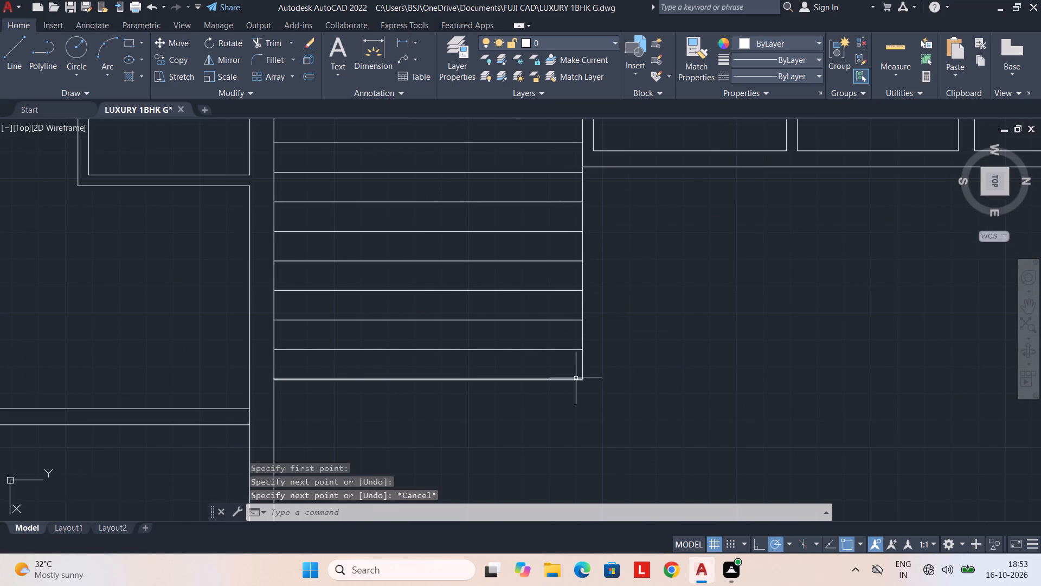
pyautogui.scroll(-1, 576, 380)
pyautogui.moveTo(576, 380); pyautogui.dragTo(576, 386, button='middle')
pyautogui.moveTo(486, 425); pyautogui.dragTo(494, 412, button='middle')
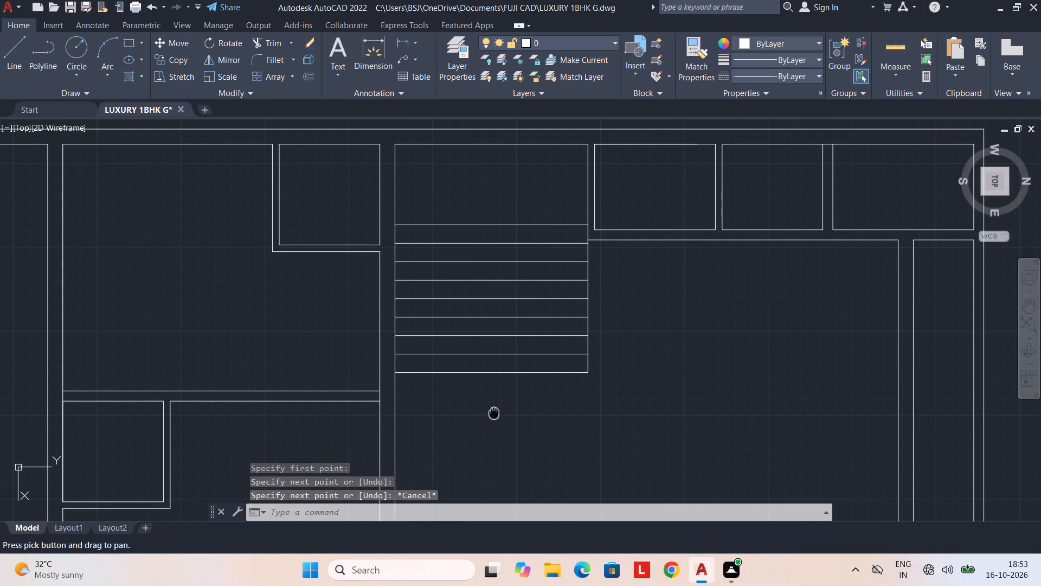
pyautogui.moveTo(494, 407); pyautogui.dragTo(498, 436, button='middle')
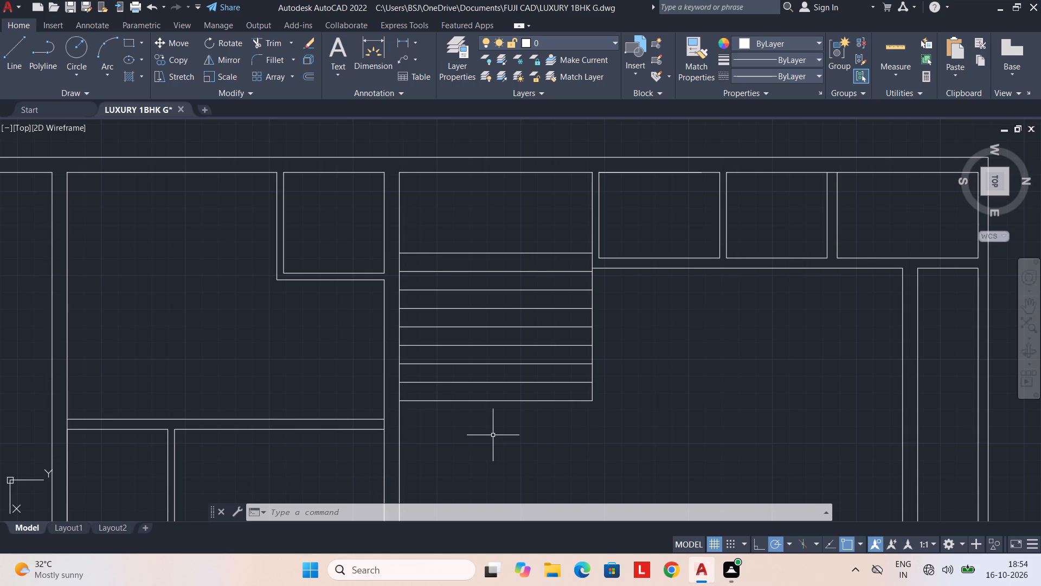
# Offset the stair's north edge line 4' inward to mark the northern flight's inner side.
pyautogui.write('OF')
pyautogui.press('space')
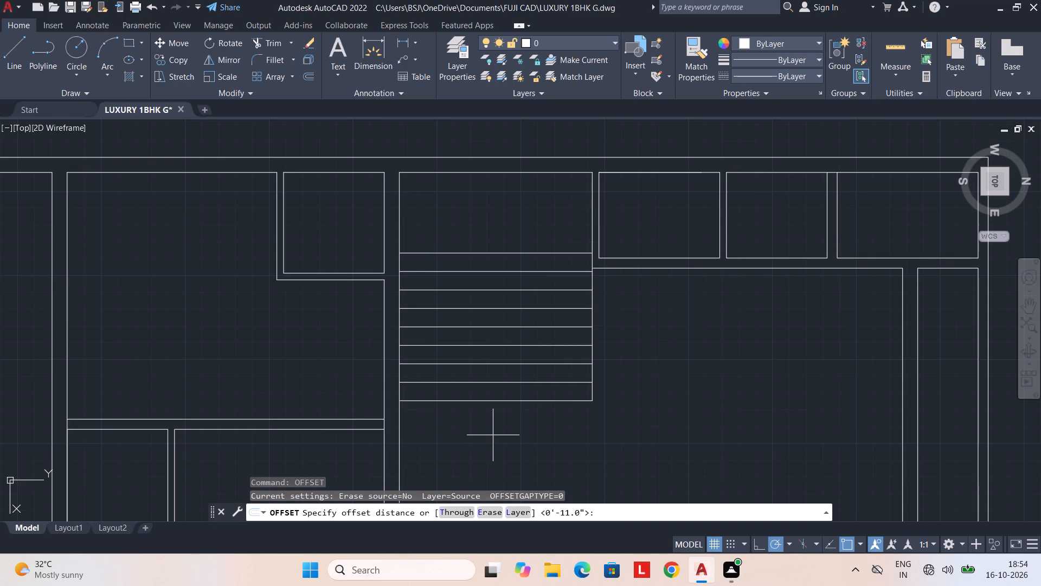
pyautogui.write("4'")
pyautogui.press('Return')
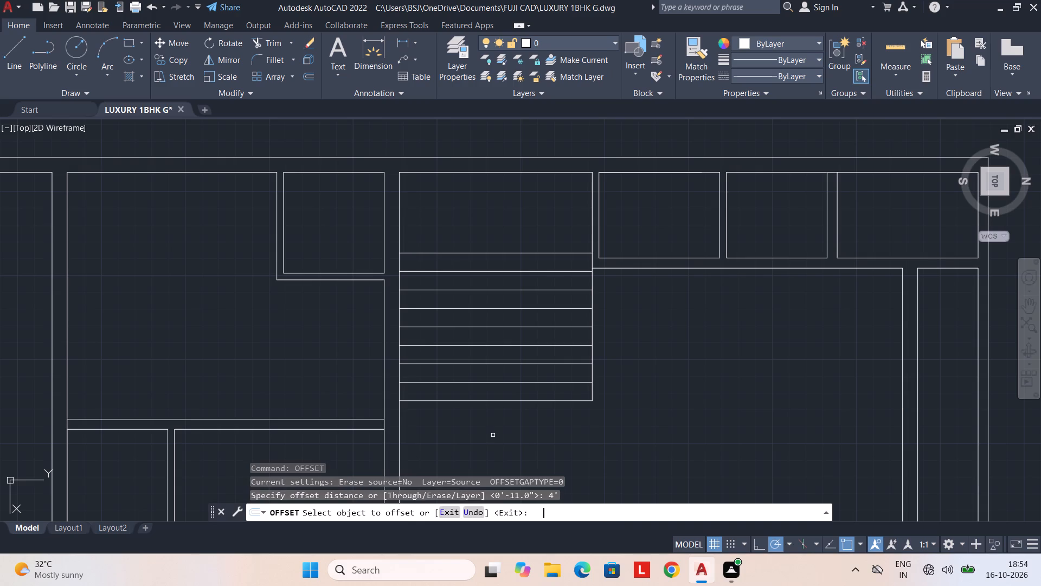
pyautogui.click(593, 354)
pyautogui.moveTo(519, 358); pyautogui.dragTo(475, 367)
pyautogui.press('Escape')
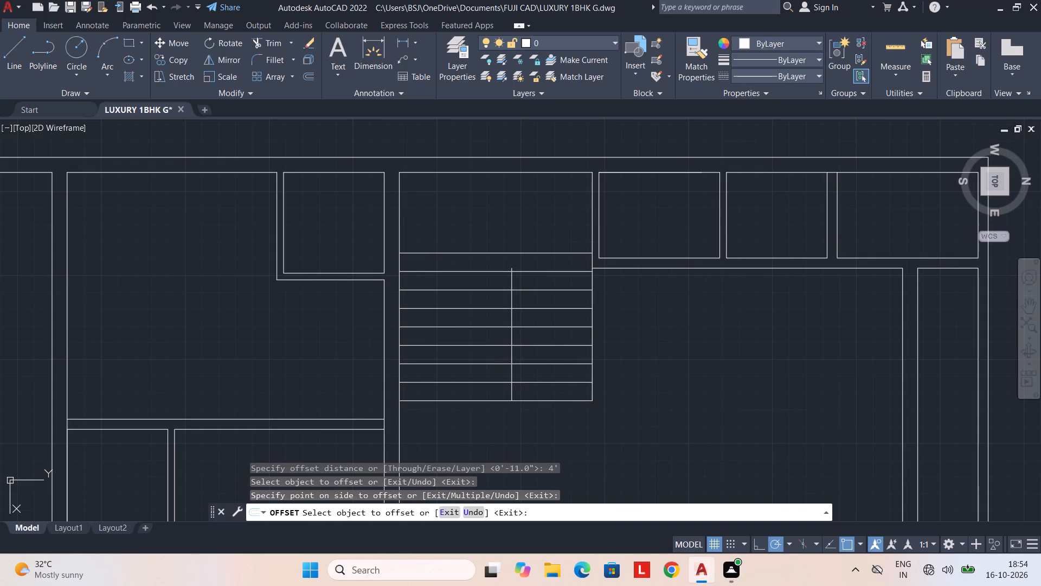
# Offset the dividing wall's north face line 4' into the stair to mark the southern flight's inner side.
pyautogui.press('space')
pyautogui.press('space')
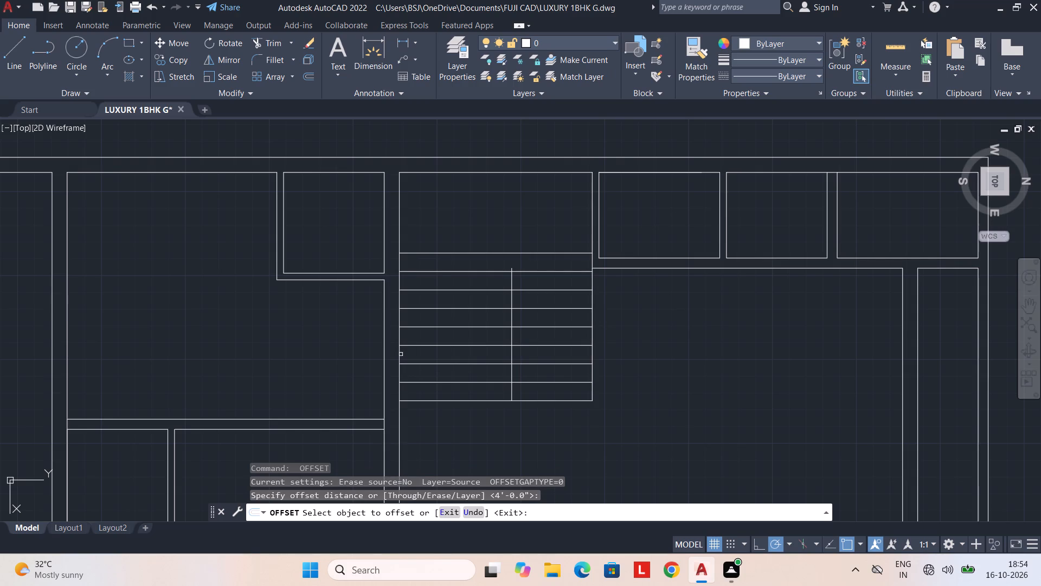
pyautogui.click(401, 355)
pyautogui.moveTo(575, 373); pyautogui.dragTo(620, 379)
pyautogui.press('Escape')
# Trim the southern flight's inner side line where it runs east past the last tread.
pyautogui.moveTo(551, 460); pyautogui.dragTo(539, 412, button='middle')
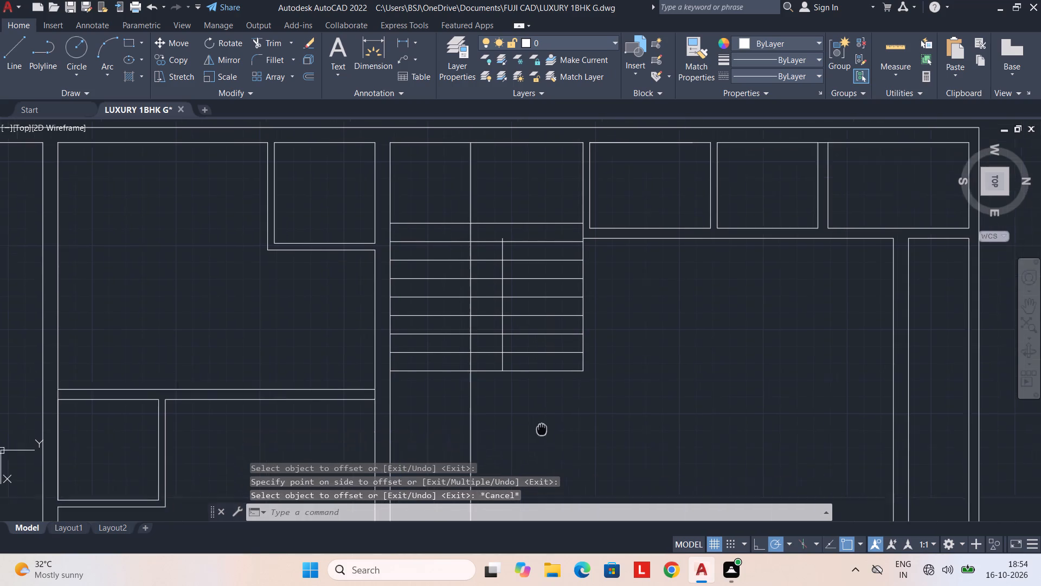
pyautogui.moveTo(539, 412); pyautogui.dragTo(537, 386, button='middle')
pyautogui.scroll(-2, 537, 386)
pyautogui.write('TR')
pyautogui.press('space')
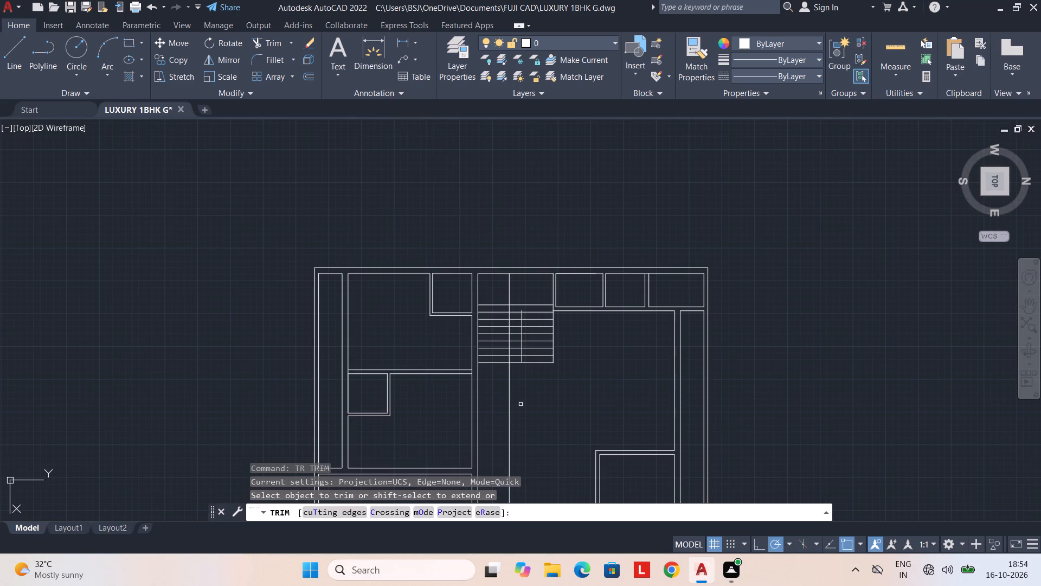
pyautogui.moveTo(522, 393); pyautogui.dragTo(507, 411)
pyautogui.moveTo(509, 376); pyautogui.dragTo(510, 424, button='middle')
pyautogui.scroll(2, 510, 400)
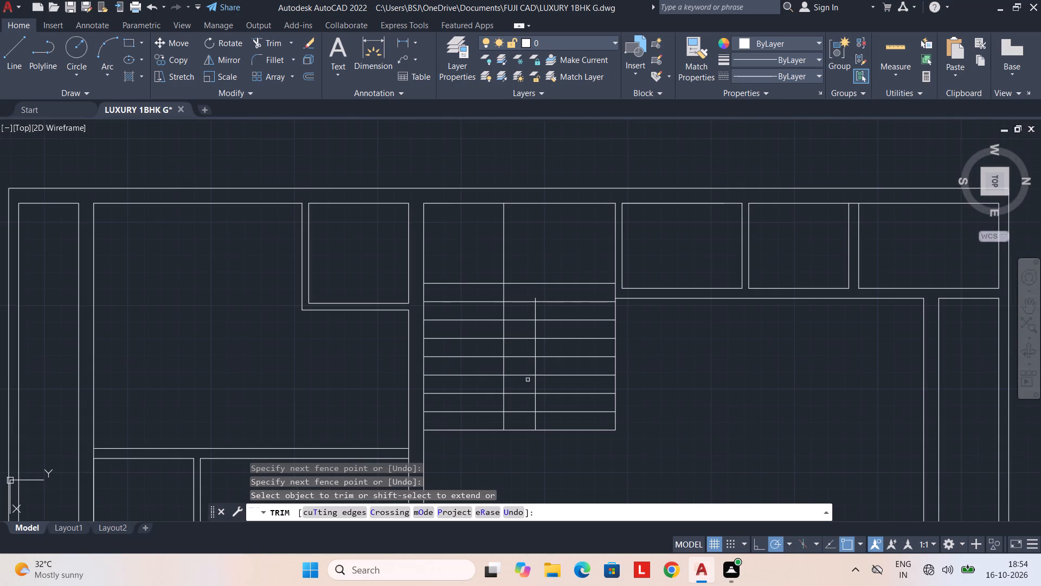
pyautogui.press('Escape')
# Extend the northern flight's inner side line west to the landing edge.
pyautogui.write('EX')
pyautogui.press('space')
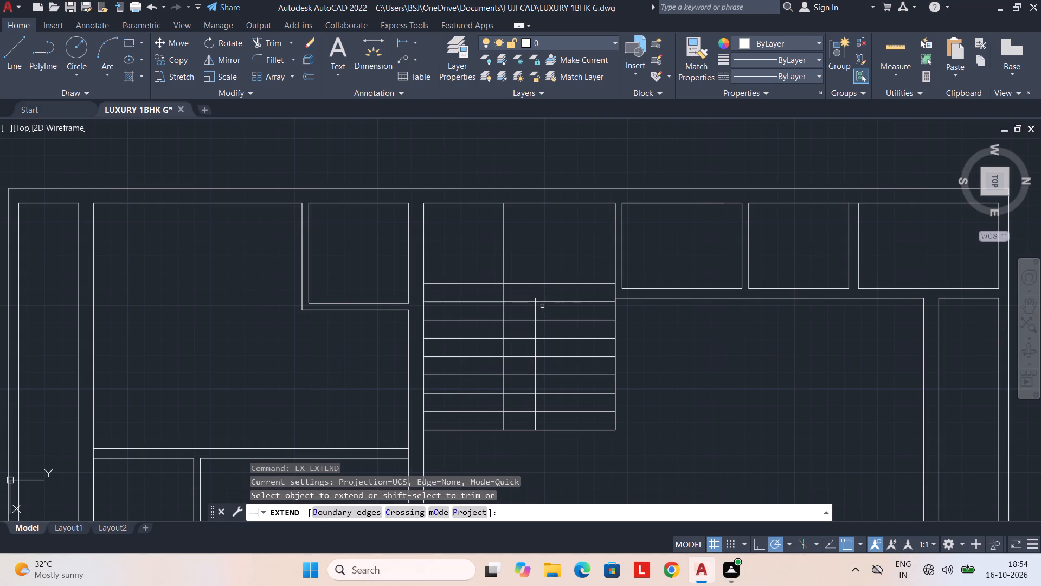
pyautogui.click(537, 310)
pyautogui.press('Escape')
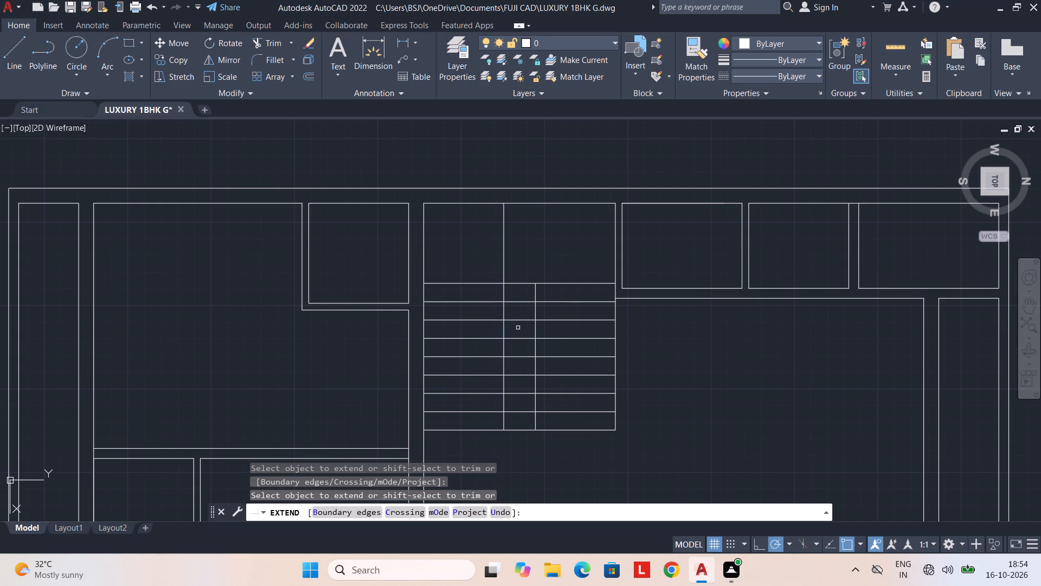
# Trim the flight line crossing the landing and the tread lines in the gap between the two flights.
pyautogui.write('TR')
pyautogui.press('space')
pyautogui.moveTo(519, 262); pyautogui.dragTo(477, 270)
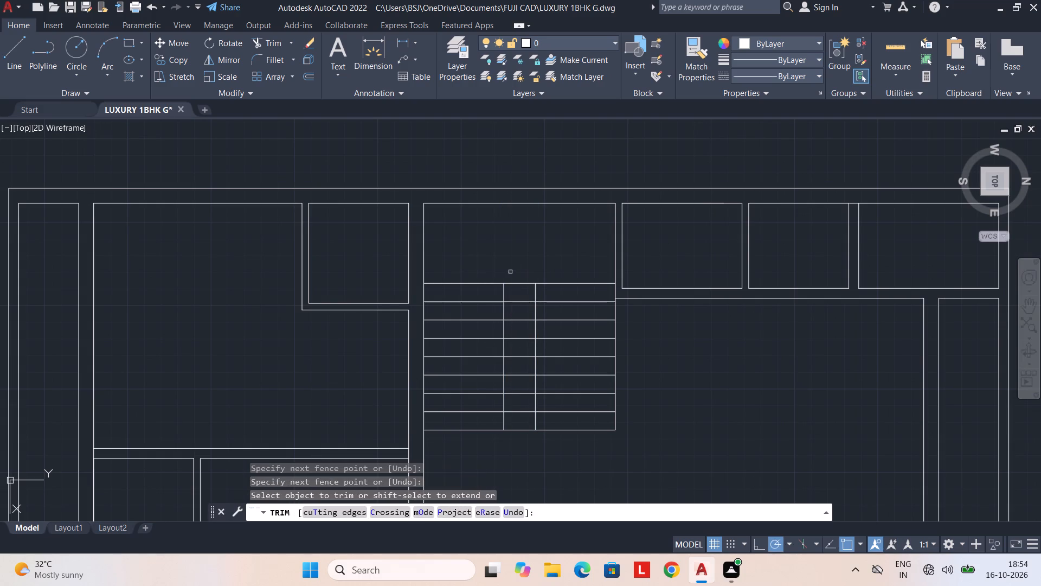
pyautogui.moveTo(521, 296); pyautogui.dragTo(525, 453)
# Offset the inner side lines of both stair flights 2" into the gap between the flights.
pyautogui.press('Escape')
pyautogui.moveTo(493, 462); pyautogui.dragTo(461, 424, button='middle')
pyautogui.scroll(-1, 460, 424)
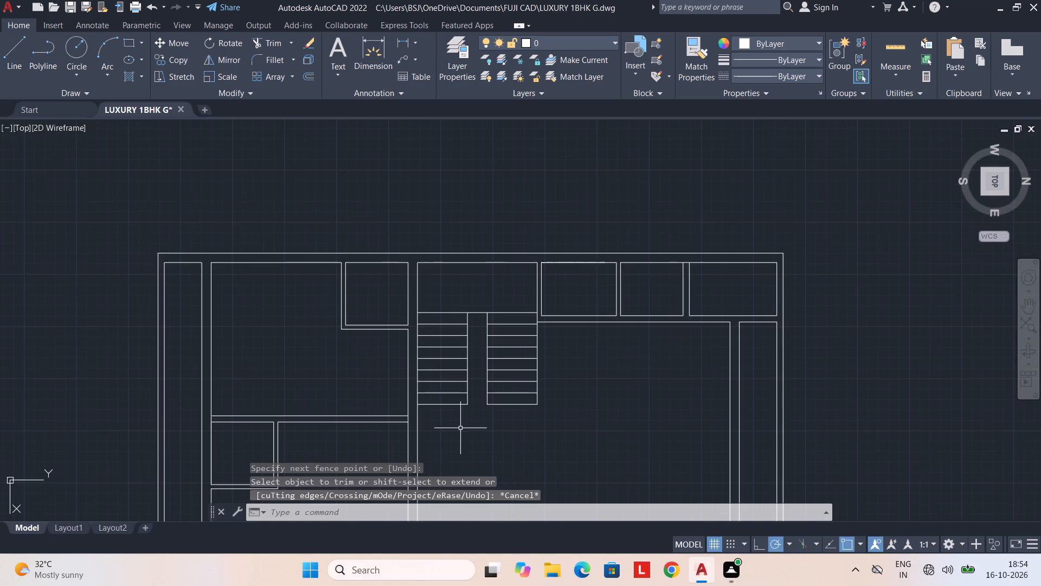
pyautogui.moveTo(460, 430); pyautogui.dragTo(445, 423, button='middle')
pyautogui.scroll(1, 444, 425)
pyautogui.moveTo(443, 425); pyautogui.dragTo(451, 445, button='middle')
pyautogui.write('OF 2"')
pyautogui.press('Return')
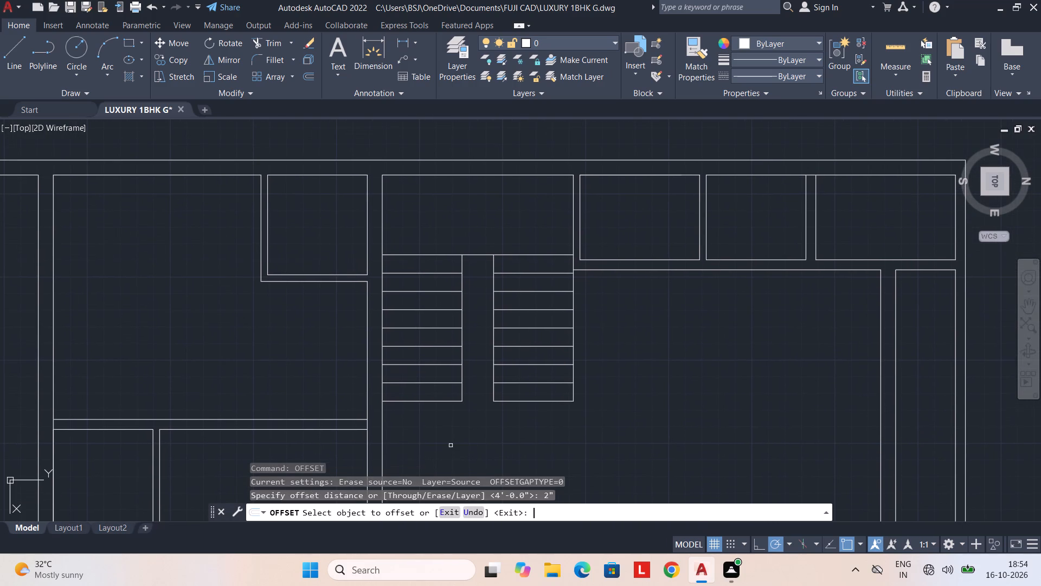
pyautogui.scroll(2, 470, 396)
pyautogui.click(520, 347)
pyautogui.moveTo(486, 350); pyautogui.dragTo(471, 352)
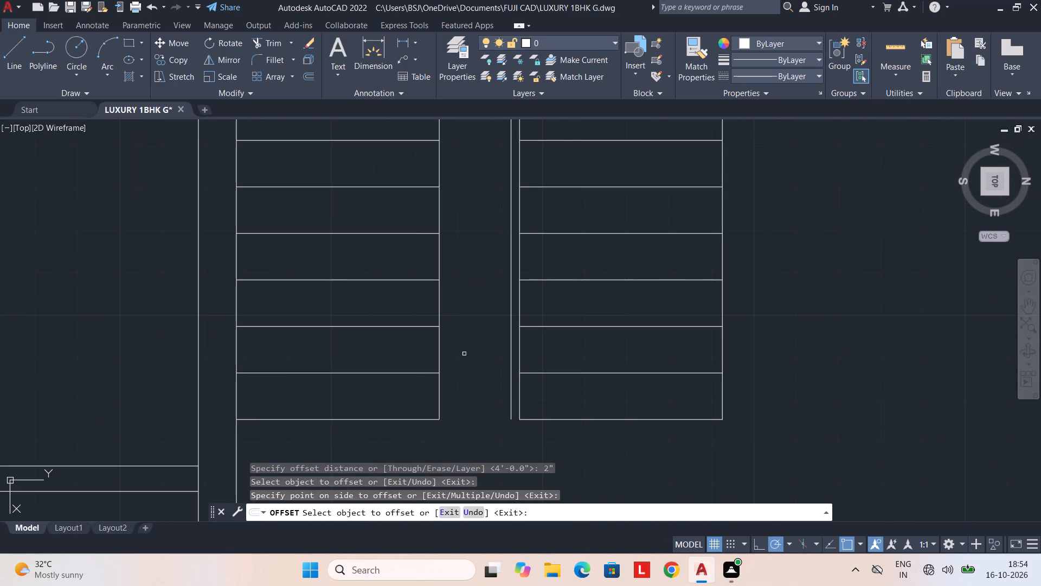
pyautogui.click(440, 362)
pyautogui.moveTo(459, 362); pyautogui.dragTo(471, 364)
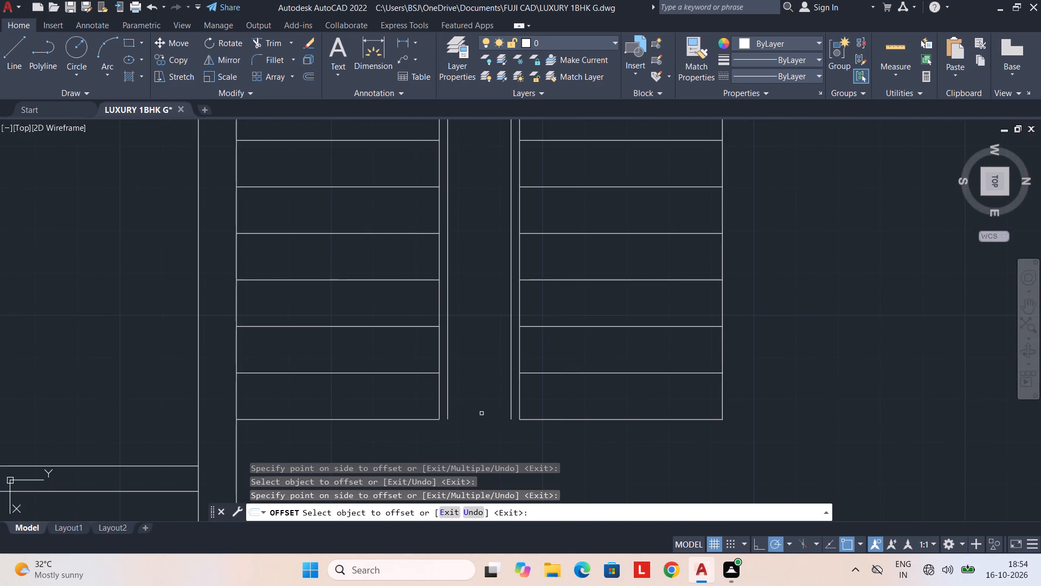
pyautogui.press('Escape')
# Draw short lines closing the east ends of the 2" strips beside both flights, level with the last tread.
pyautogui.press('l')
pyautogui.press('space')
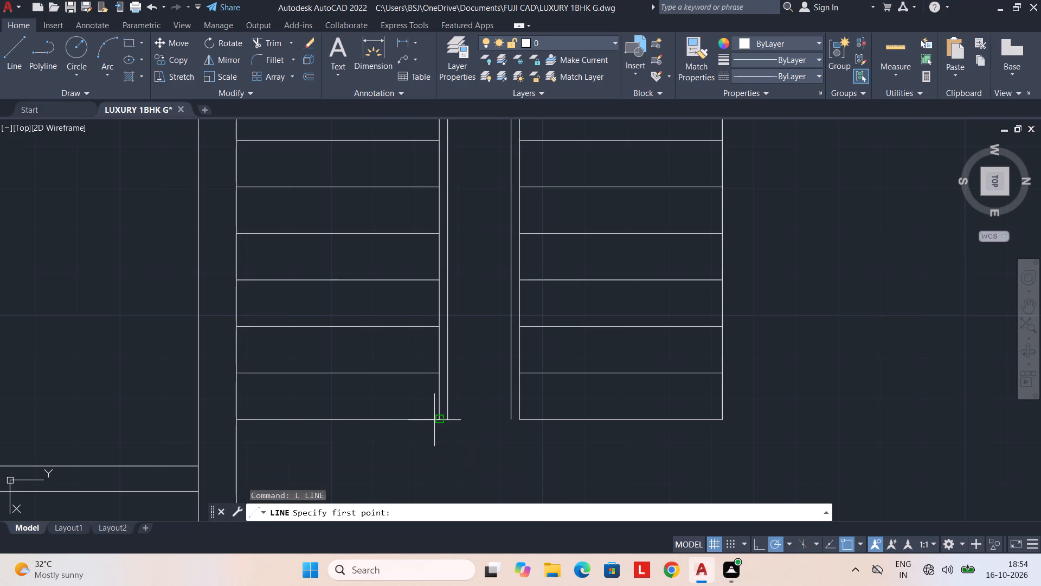
pyautogui.click(435, 420)
pyautogui.click(449, 419)
pyautogui.press('Escape')
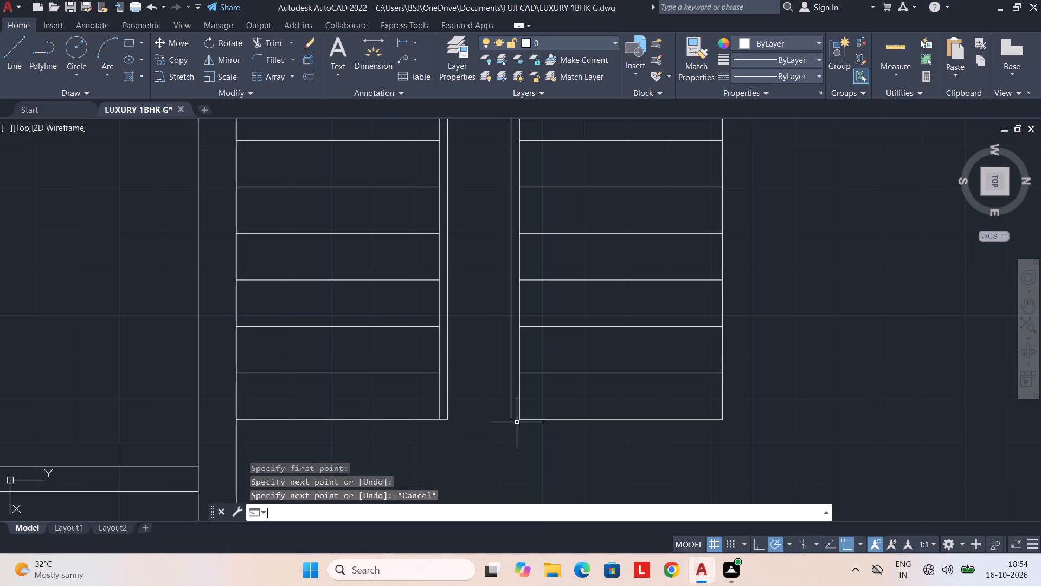
pyautogui.press('space')
pyautogui.click(510, 417)
pyautogui.click(519, 417)
pyautogui.press('Escape')
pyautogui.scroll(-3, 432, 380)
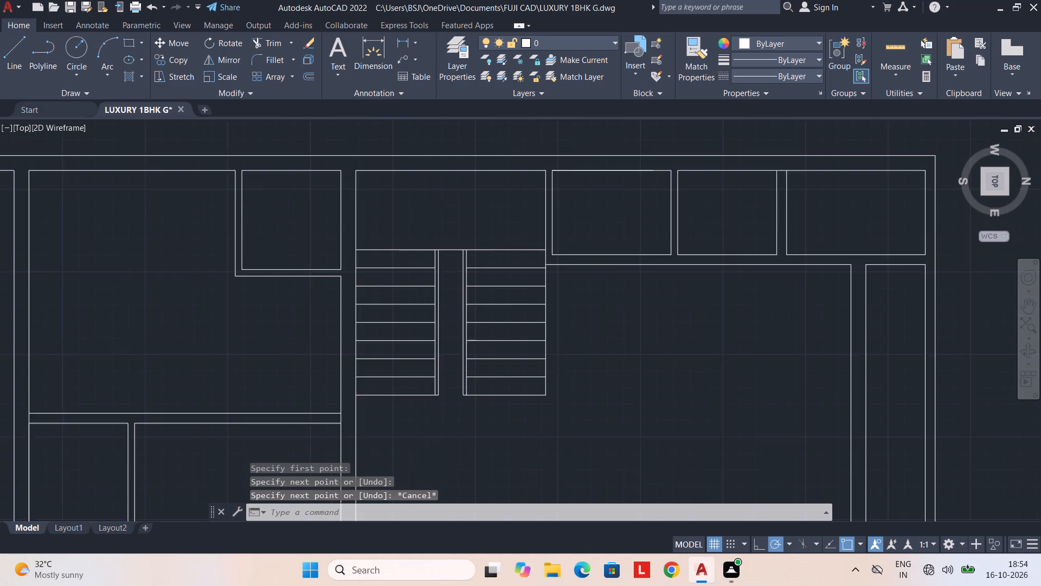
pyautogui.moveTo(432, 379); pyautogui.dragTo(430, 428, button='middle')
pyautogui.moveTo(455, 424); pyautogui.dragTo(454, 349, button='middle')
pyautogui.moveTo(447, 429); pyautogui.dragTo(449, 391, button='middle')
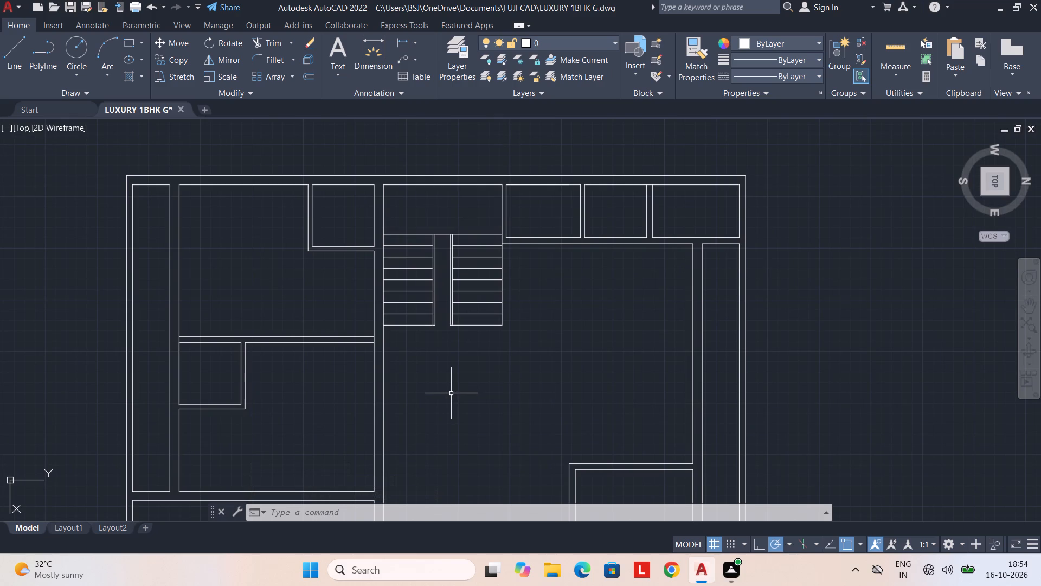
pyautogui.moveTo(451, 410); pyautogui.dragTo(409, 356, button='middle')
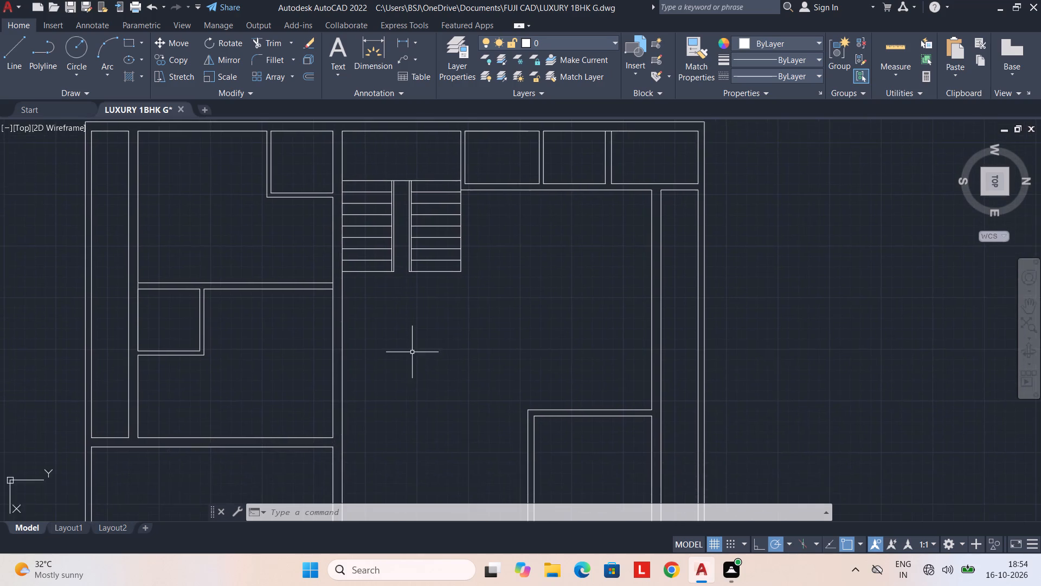
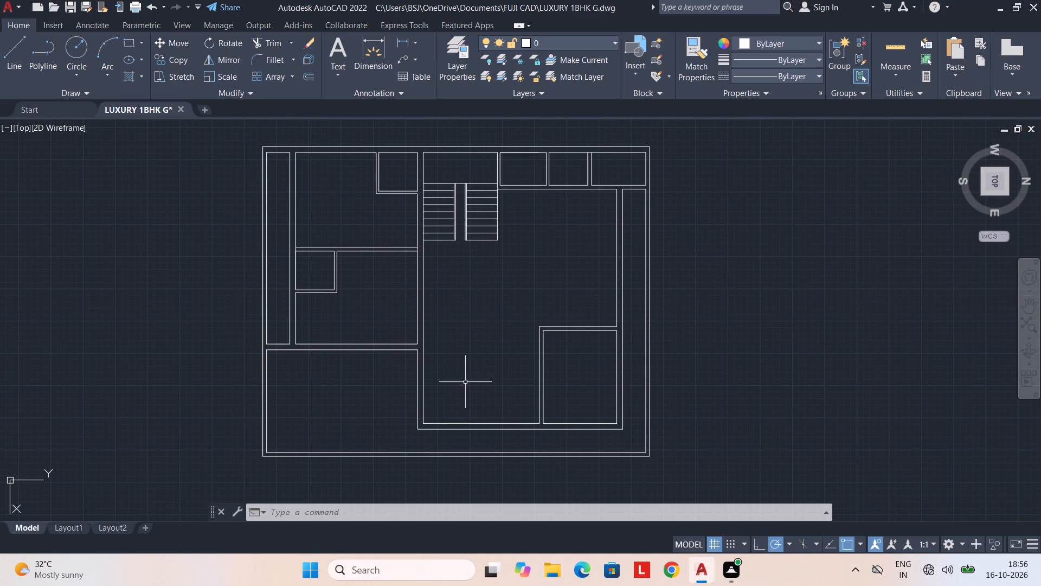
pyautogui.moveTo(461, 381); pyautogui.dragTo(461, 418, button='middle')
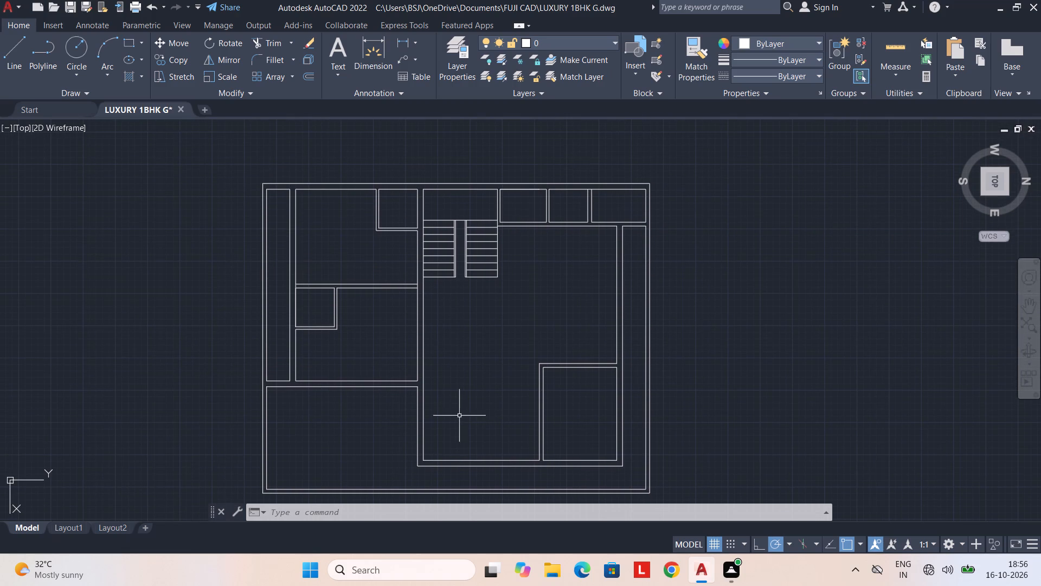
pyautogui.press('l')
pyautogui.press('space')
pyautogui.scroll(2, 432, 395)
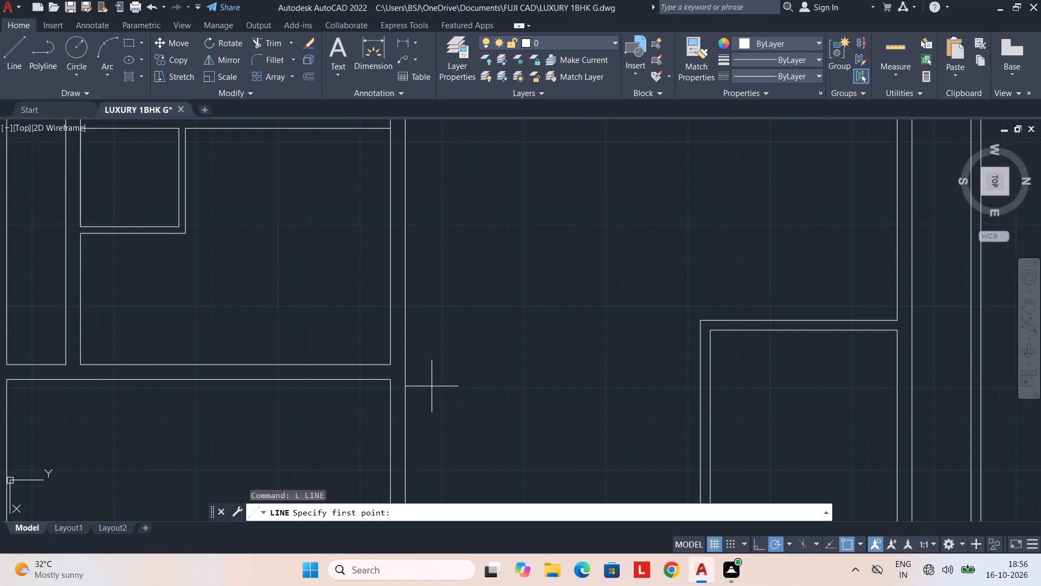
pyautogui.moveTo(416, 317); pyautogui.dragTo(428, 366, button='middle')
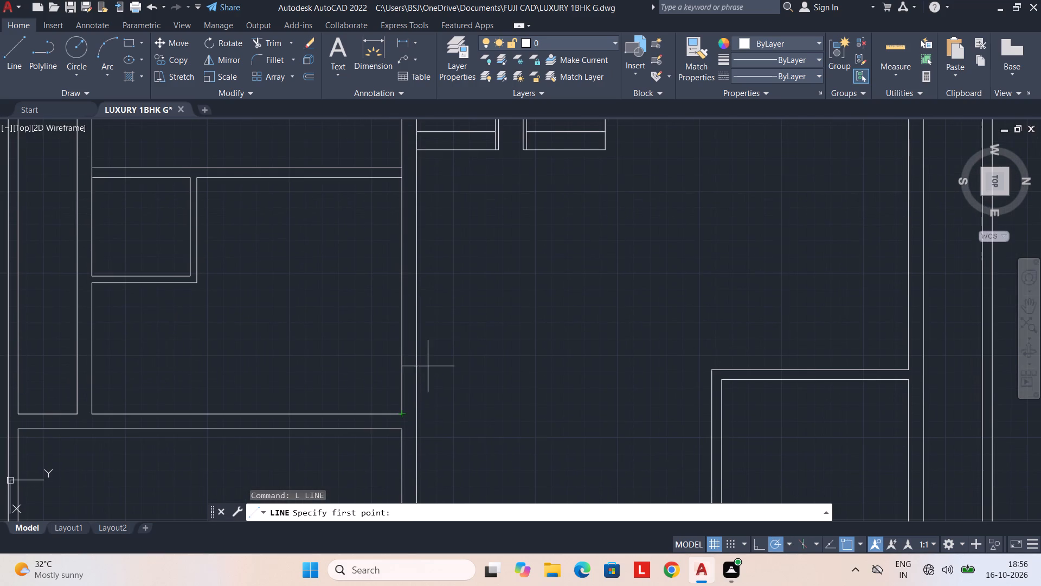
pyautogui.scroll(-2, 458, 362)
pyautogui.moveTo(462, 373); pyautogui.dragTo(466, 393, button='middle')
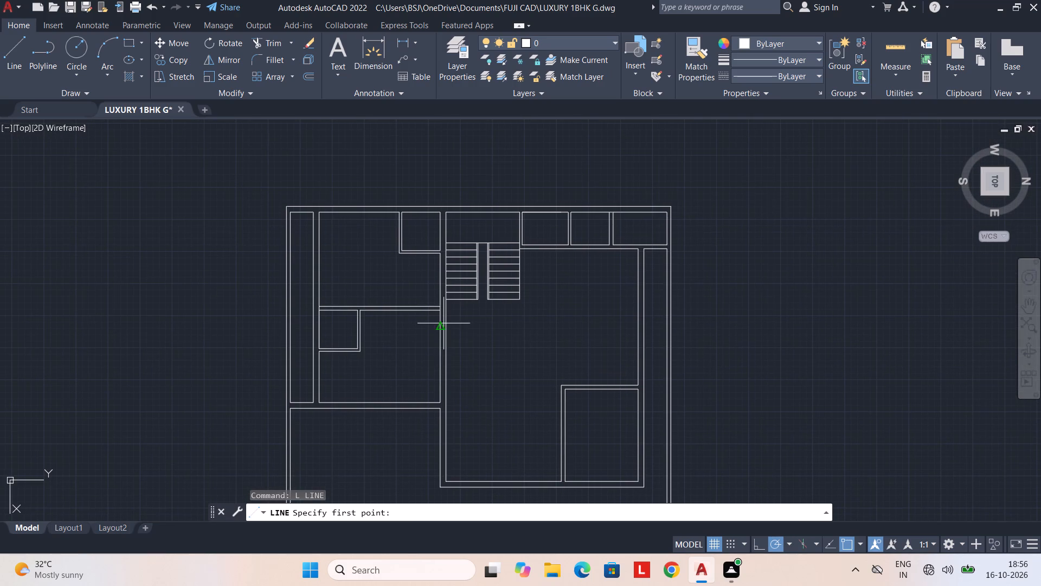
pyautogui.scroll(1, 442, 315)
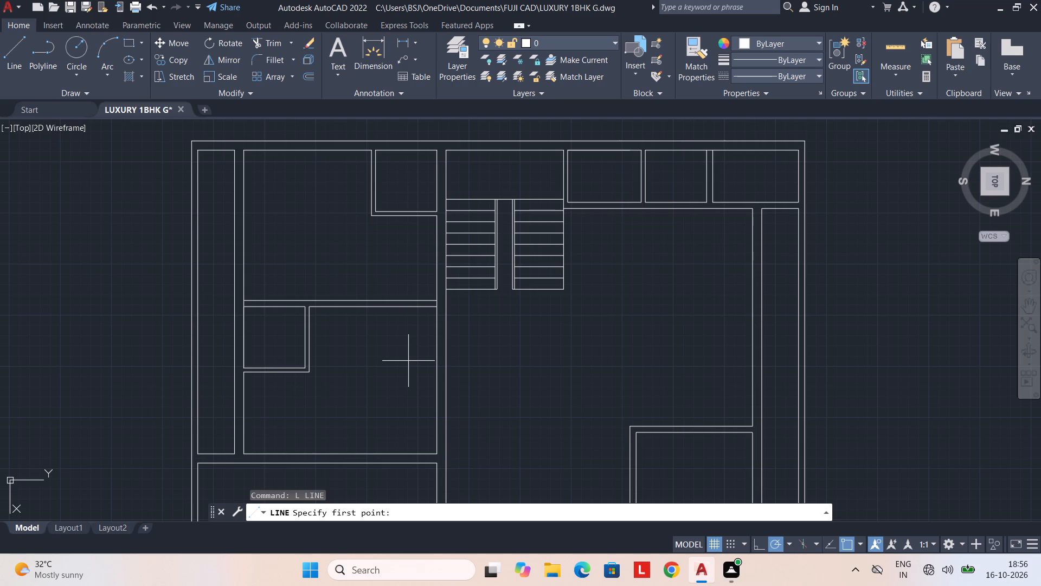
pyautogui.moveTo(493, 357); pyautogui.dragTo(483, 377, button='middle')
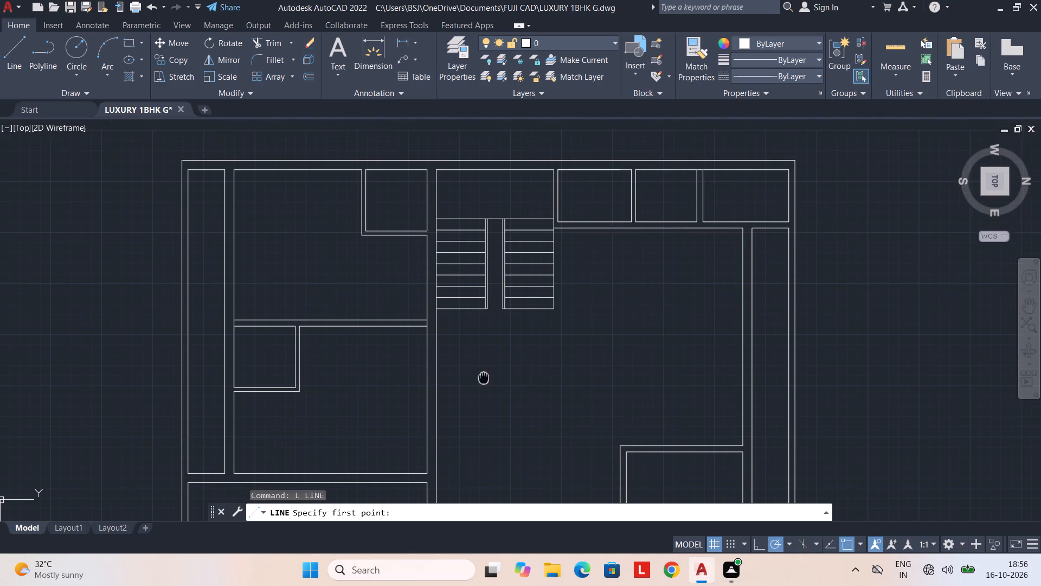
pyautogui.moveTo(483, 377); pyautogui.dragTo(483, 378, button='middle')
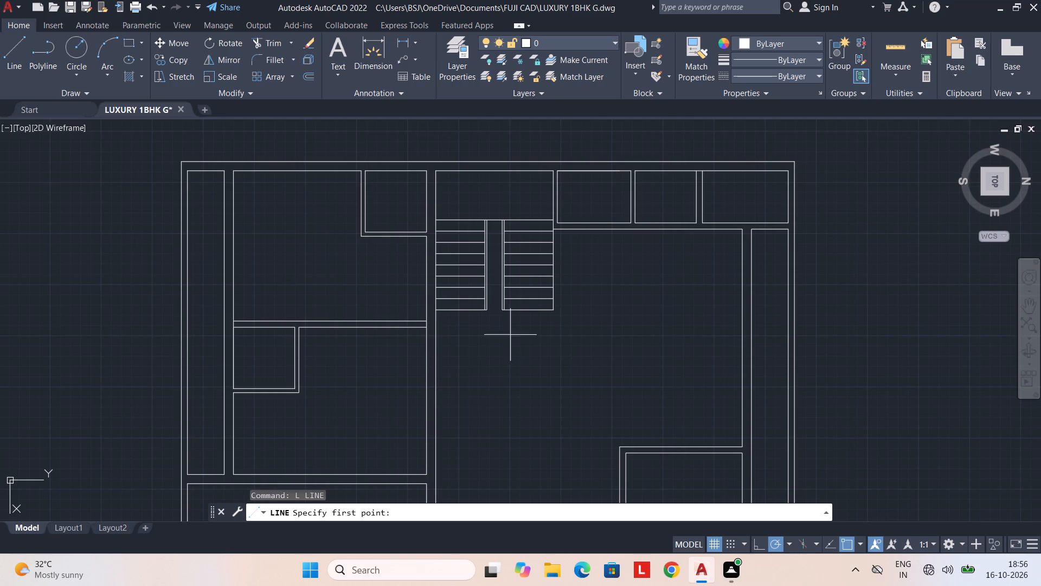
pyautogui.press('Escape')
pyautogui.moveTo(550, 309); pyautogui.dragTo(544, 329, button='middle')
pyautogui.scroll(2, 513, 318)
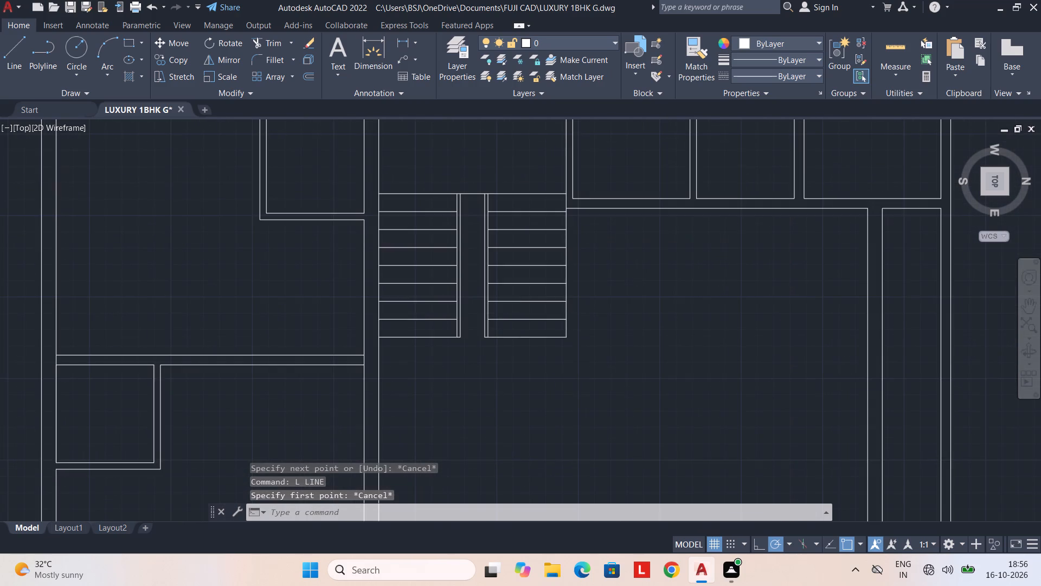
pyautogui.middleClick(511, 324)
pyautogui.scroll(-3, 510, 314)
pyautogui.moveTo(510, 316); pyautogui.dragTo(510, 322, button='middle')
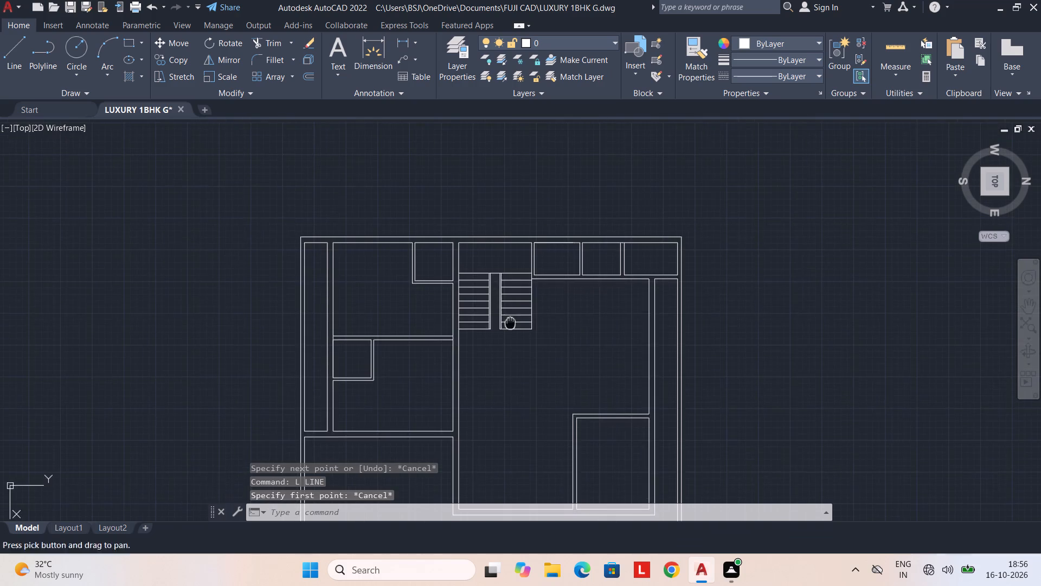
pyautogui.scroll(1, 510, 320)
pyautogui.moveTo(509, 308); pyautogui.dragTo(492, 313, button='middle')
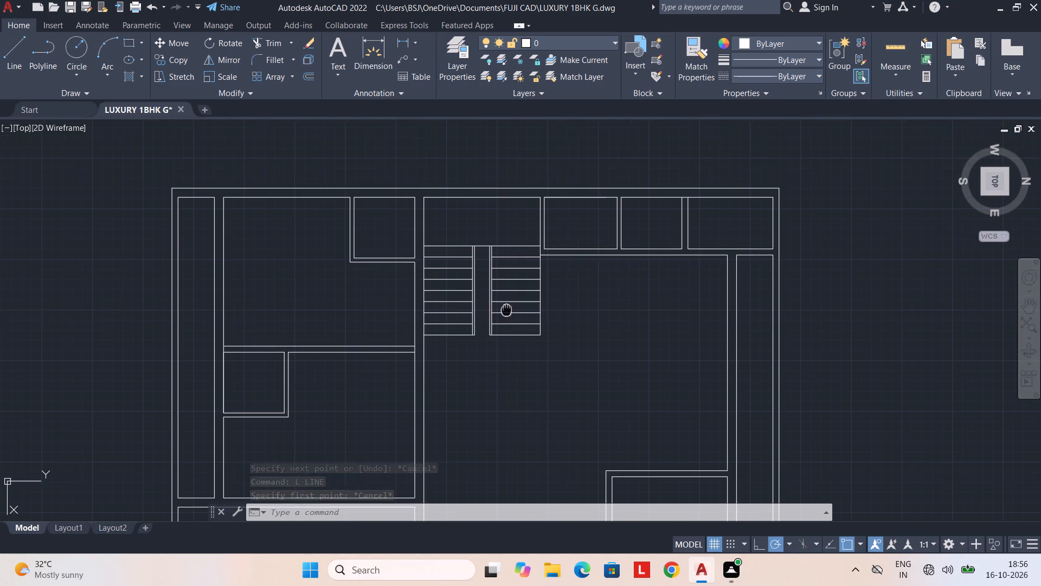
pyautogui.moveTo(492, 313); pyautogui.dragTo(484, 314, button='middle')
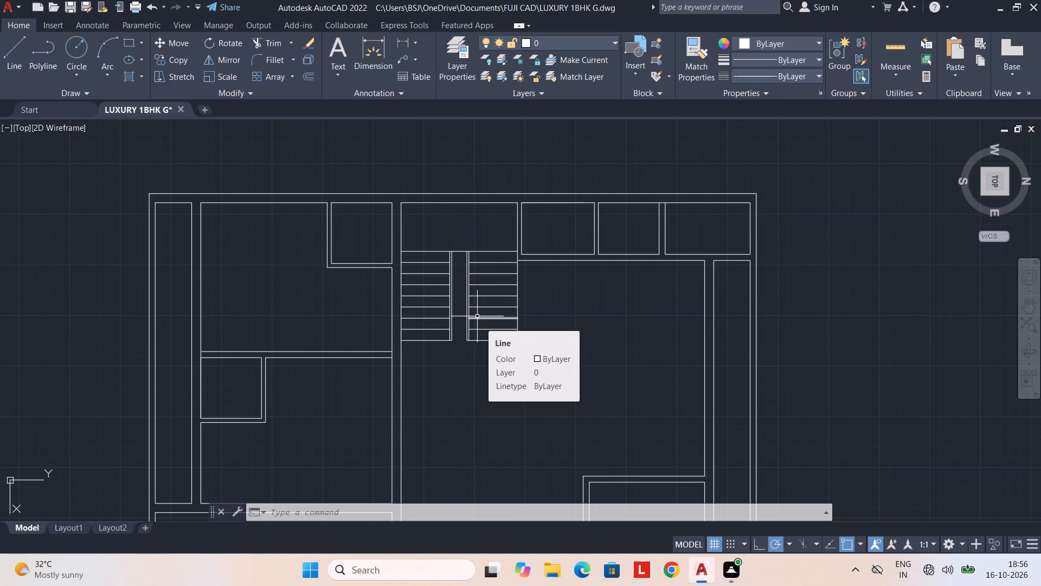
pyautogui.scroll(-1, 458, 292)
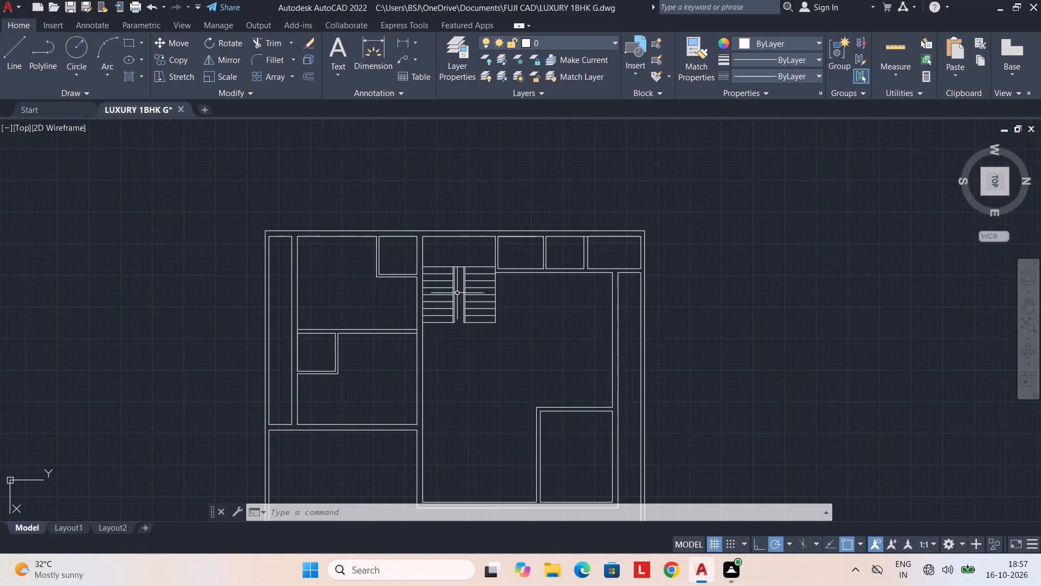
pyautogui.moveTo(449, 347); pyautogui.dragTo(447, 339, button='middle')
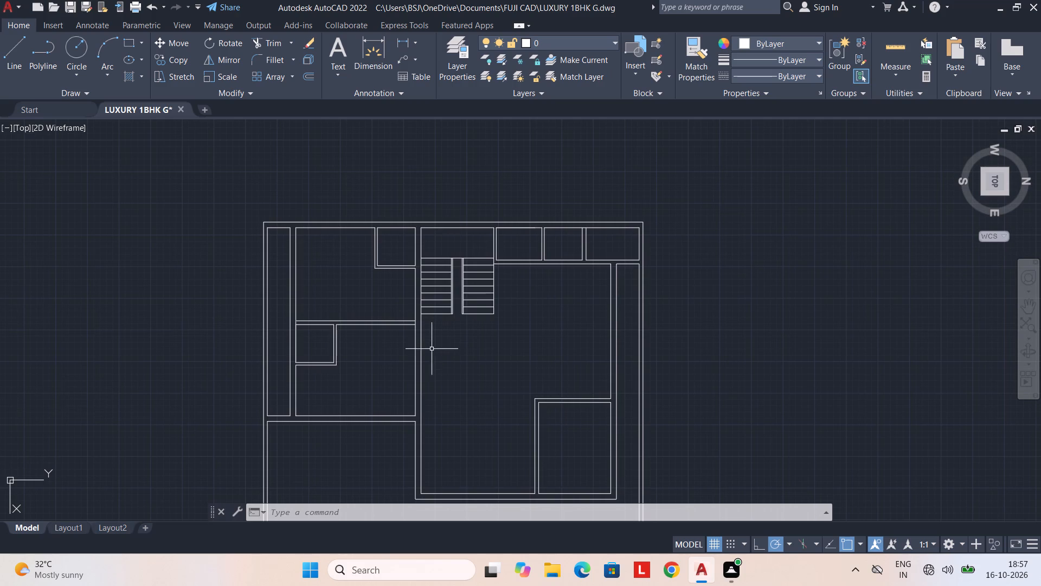
# Extend both face lines of the two cross walls bounding the room southeast of the stairs north to the central wall's far face.
pyautogui.scroll(2, 423, 345)
pyautogui.write('EX')
pyautogui.press('space')
pyautogui.click(375, 296)
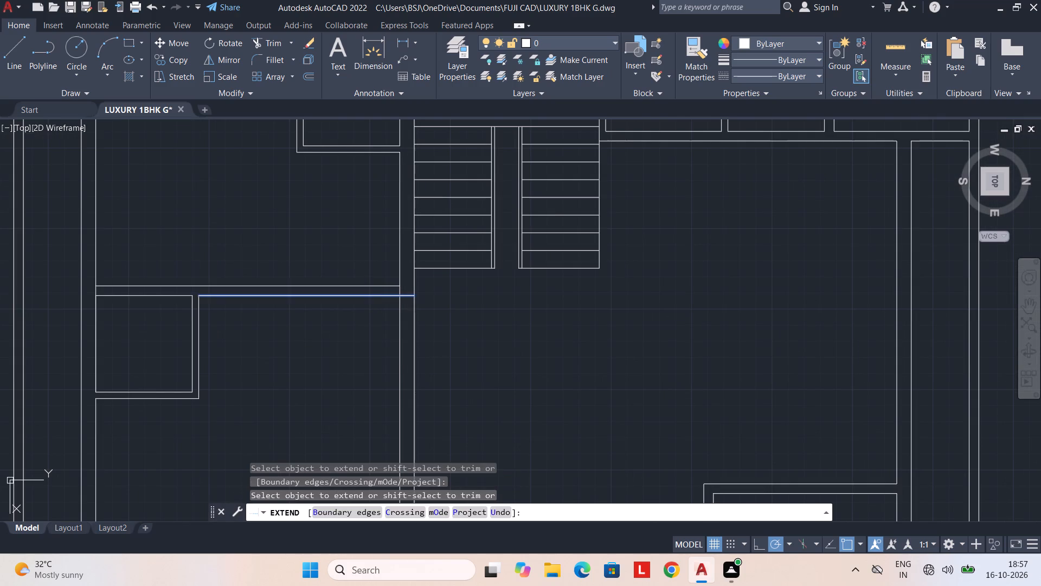
pyautogui.click(378, 285)
pyautogui.moveTo(377, 340); pyautogui.dragTo(374, 288, button='middle')
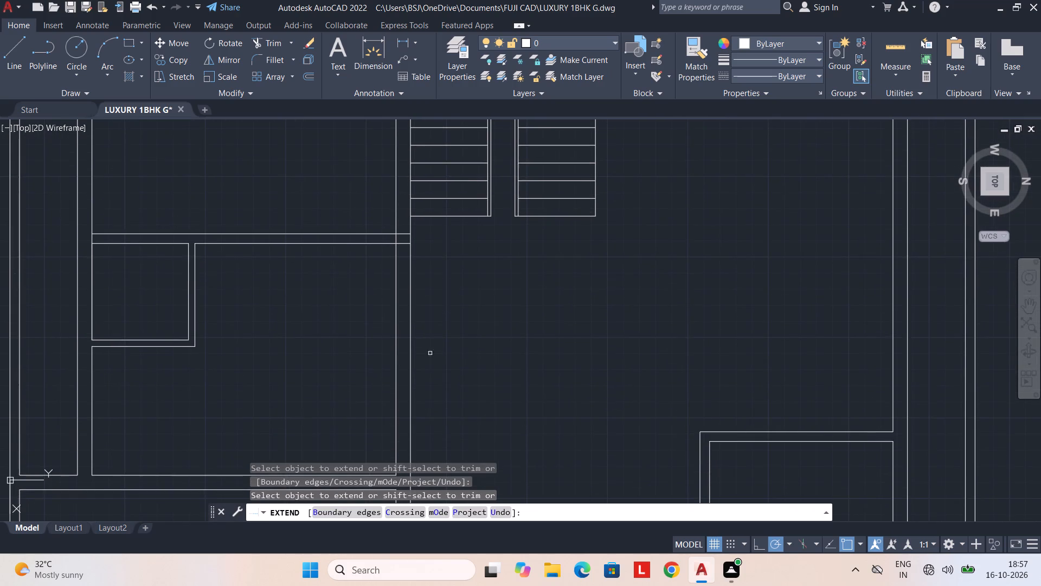
pyautogui.scroll(-1, 430, 353)
pyautogui.moveTo(447, 316); pyautogui.dragTo(452, 300, button='middle')
pyautogui.click(395, 413)
pyautogui.click(395, 421)
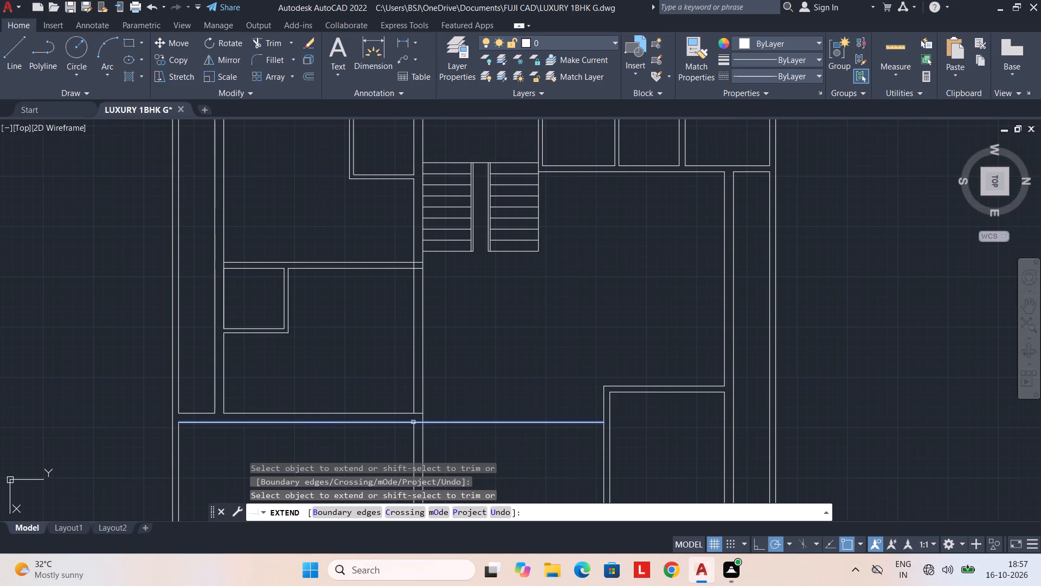
pyautogui.press('Escape')
# Trim both central wall lines between the two cross walls, opening the southern room to the hall.
pyautogui.write('TR')
pyautogui.press('space')
pyautogui.moveTo(509, 359); pyautogui.dragTo(364, 351)
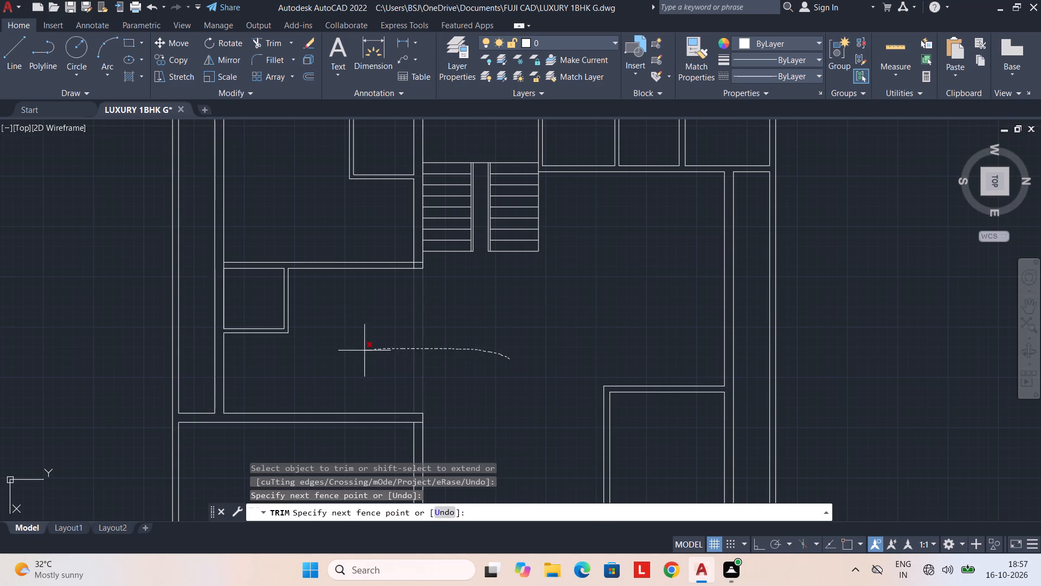
pyautogui.press('Escape')
# Erase the four partition lines of the small square enclosure in the southwest corner of the opened room.
pyautogui.moveTo(408, 358); pyautogui.dragTo(452, 336, button='middle')
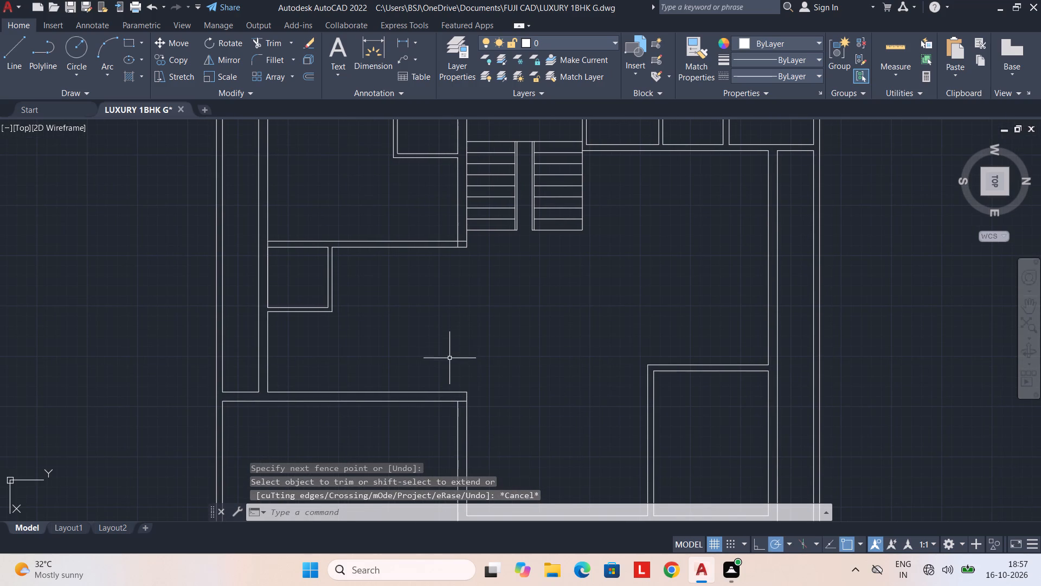
pyautogui.moveTo(416, 340); pyautogui.dragTo(455, 347, button='middle')
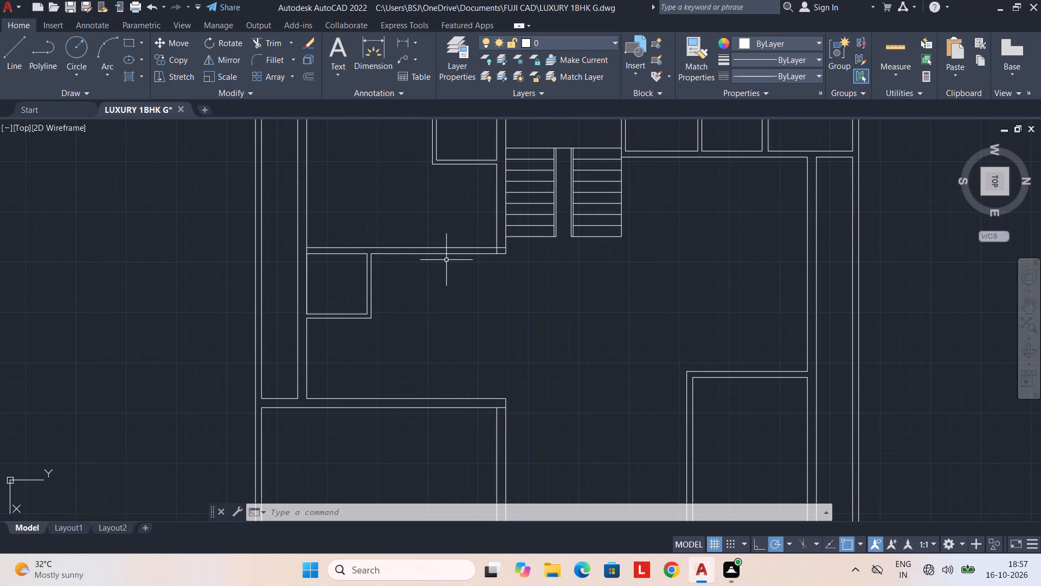
pyautogui.moveTo(409, 291); pyautogui.dragTo(337, 310)
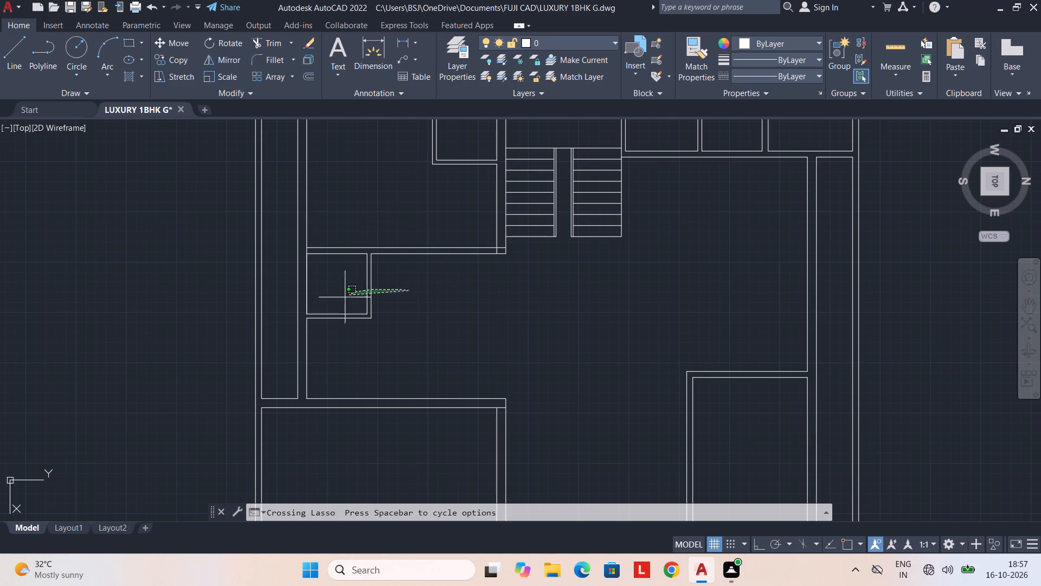
pyautogui.moveTo(337, 310); pyautogui.dragTo(340, 325)
pyautogui.press('Delete')
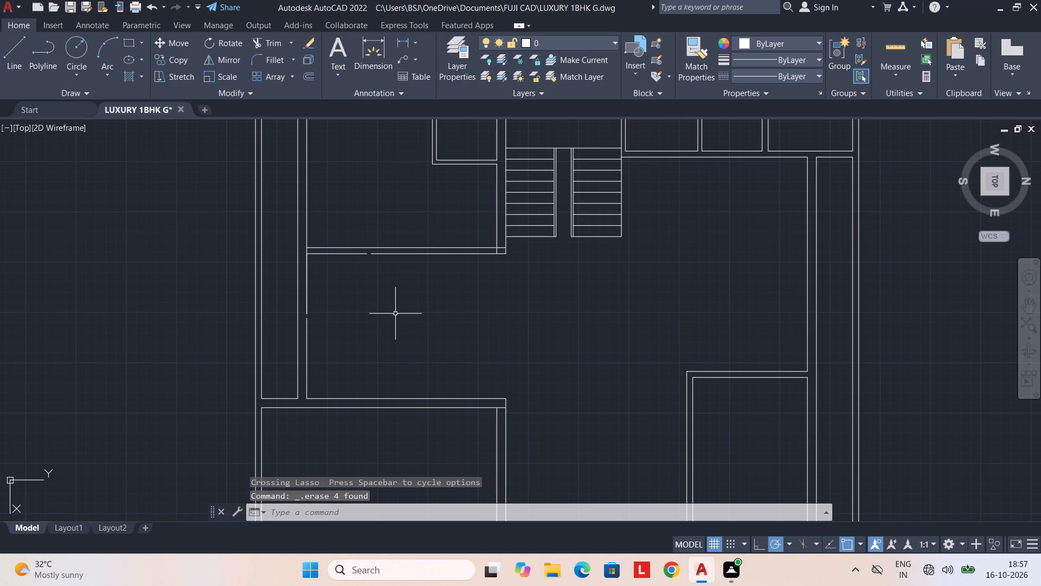
# Extend the south and west wall lines of the opened room across the gaps where the enclosure's partitions met them.
pyautogui.write('EX')
pyautogui.press('space')
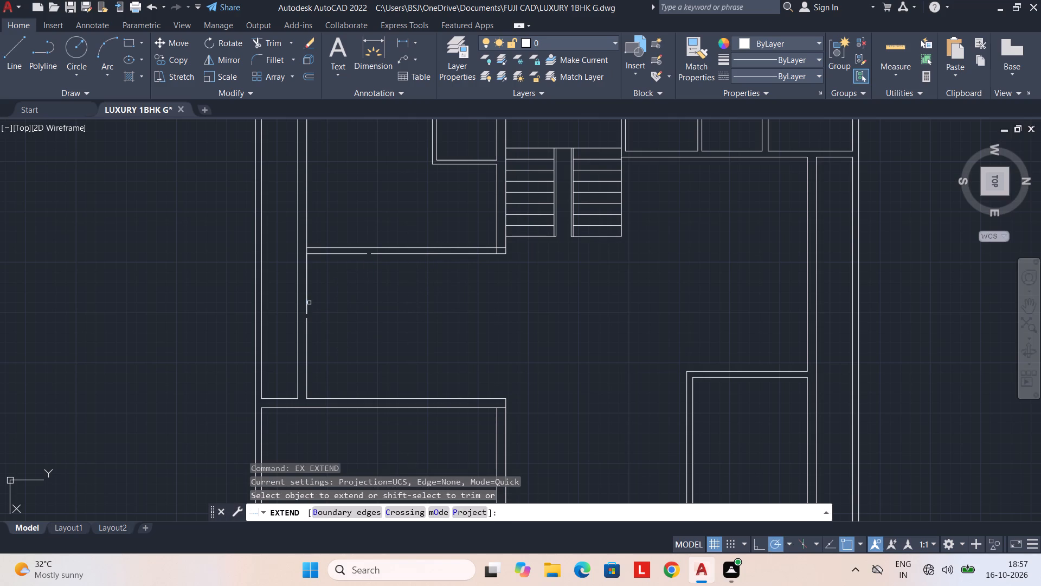
pyautogui.click(308, 304)
pyautogui.click(352, 256)
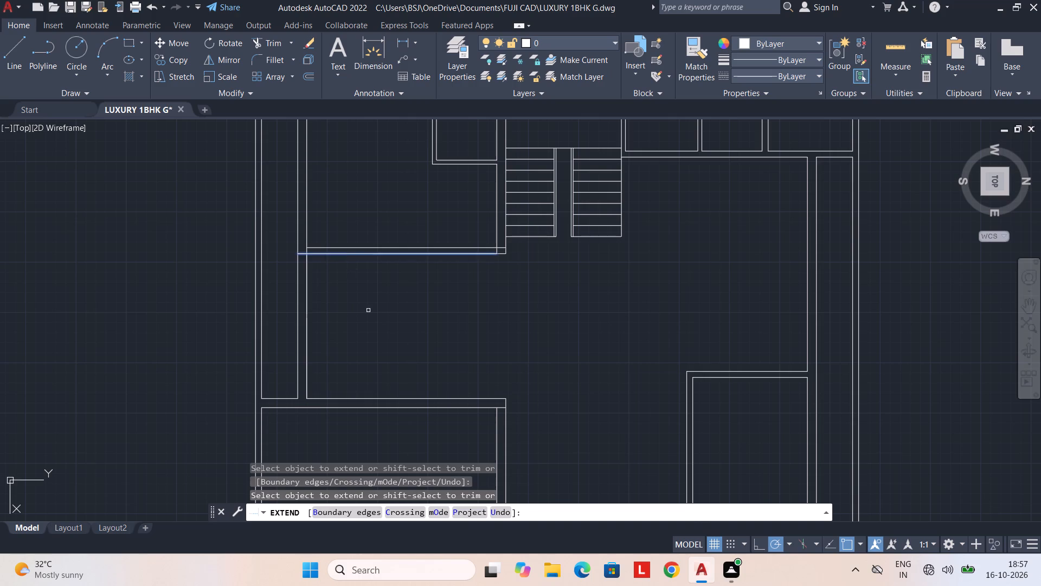
pyautogui.press('Escape')
# Draw a 3' line south along the western cross wall's room-side face from the central wall line, turning it across the wall thickness.
pyautogui.scroll(2, 331, 321)
pyautogui.scroll(-2, 321, 320)
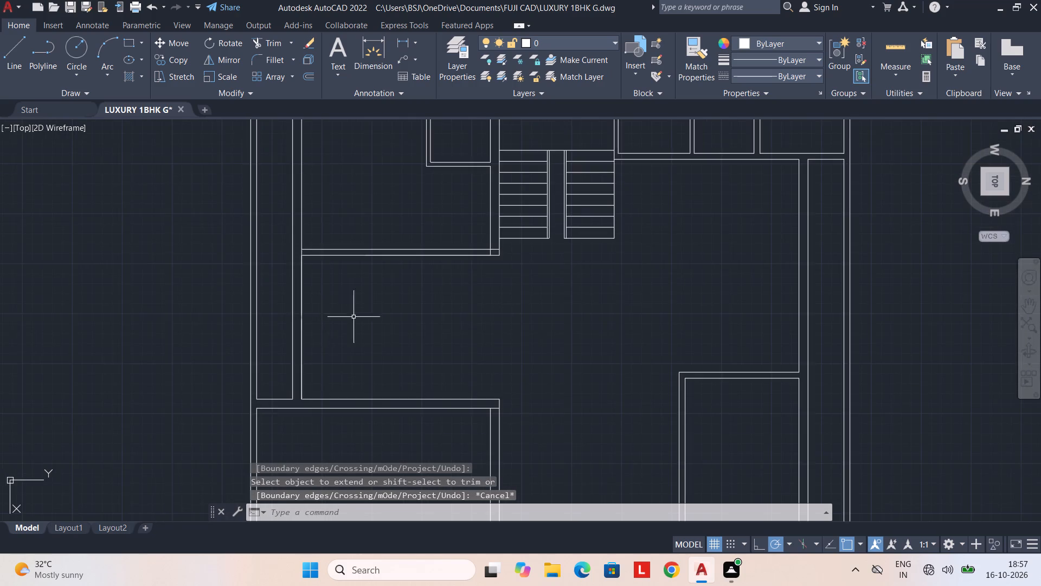
pyautogui.moveTo(355, 317); pyautogui.dragTo(318, 280, button='middle')
pyautogui.moveTo(372, 309); pyautogui.dragTo(377, 327, button='middle')
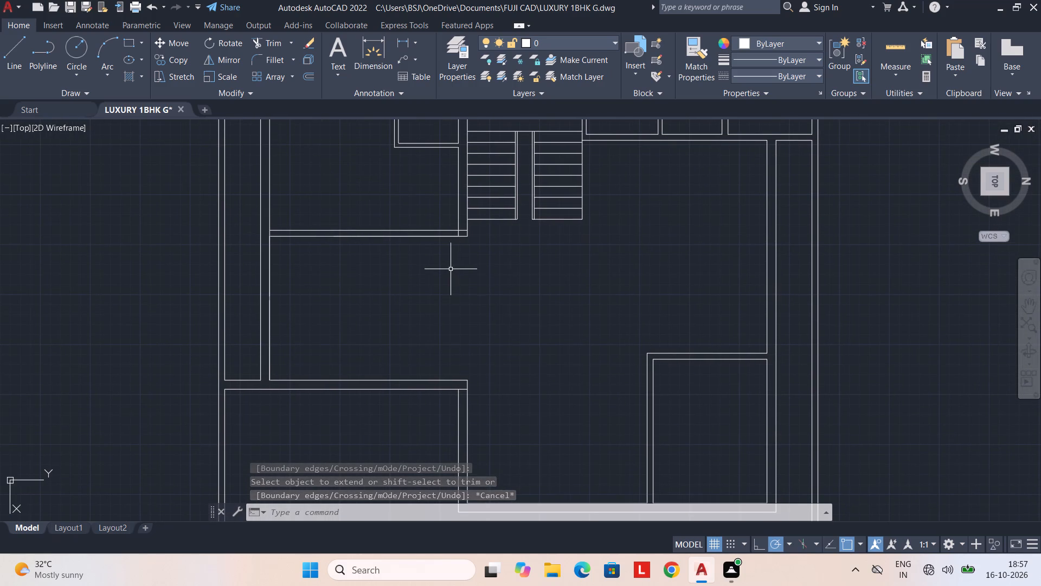
pyautogui.scroll(1, 457, 250)
pyautogui.moveTo(458, 257); pyautogui.dragTo(462, 307, button='middle')
pyautogui.press('l')
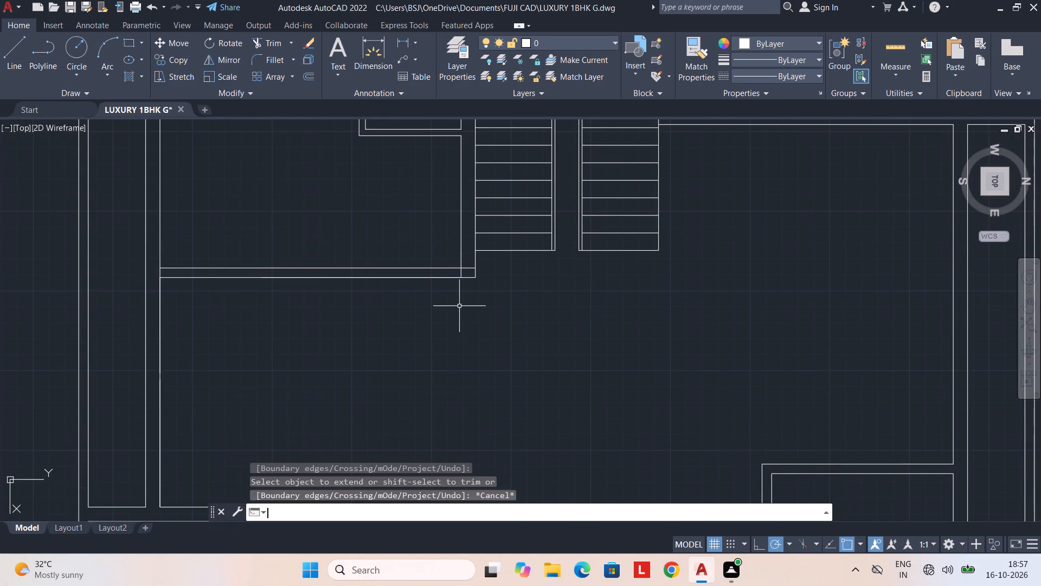
pyautogui.press('space')
pyautogui.click(462, 278)
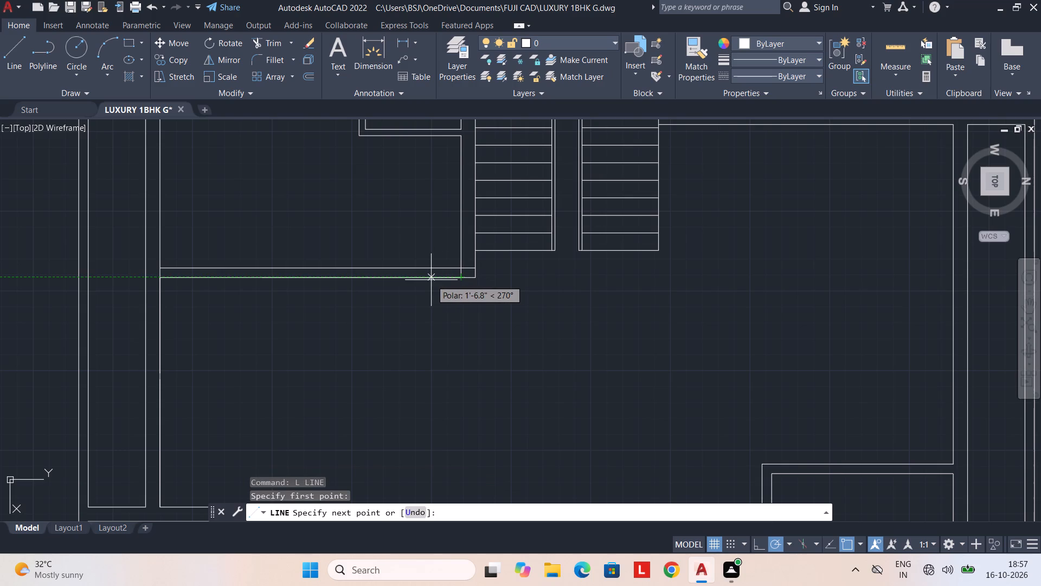
pyautogui.write("3'")
pyautogui.press('Return')
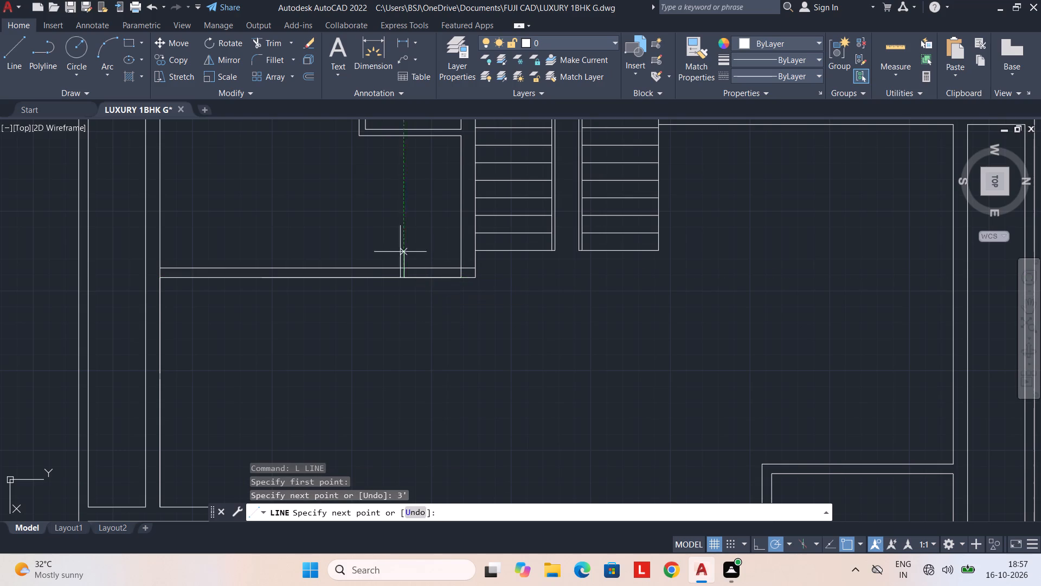
pyautogui.click(405, 271)
pyautogui.press('Escape')
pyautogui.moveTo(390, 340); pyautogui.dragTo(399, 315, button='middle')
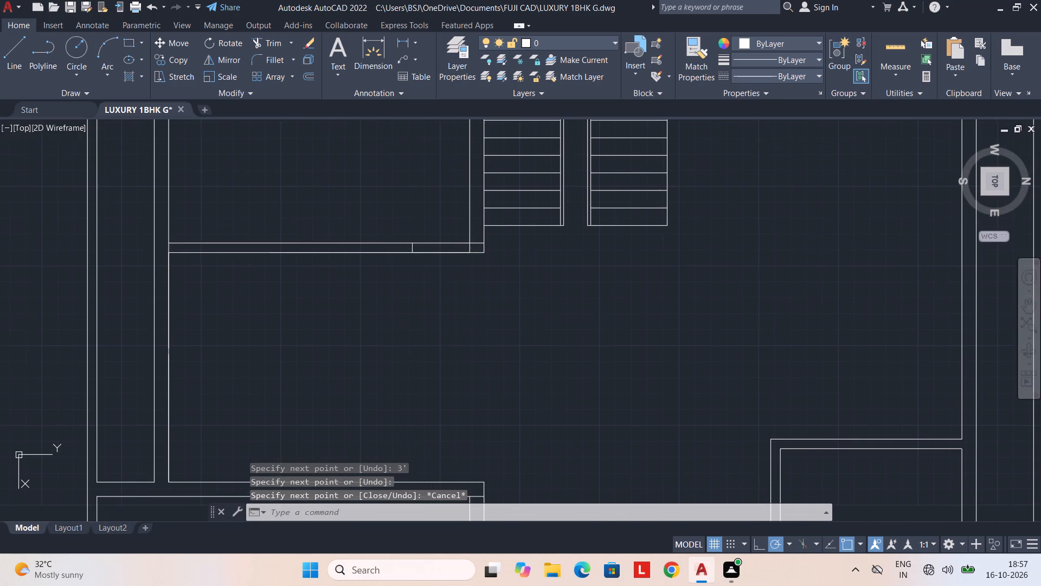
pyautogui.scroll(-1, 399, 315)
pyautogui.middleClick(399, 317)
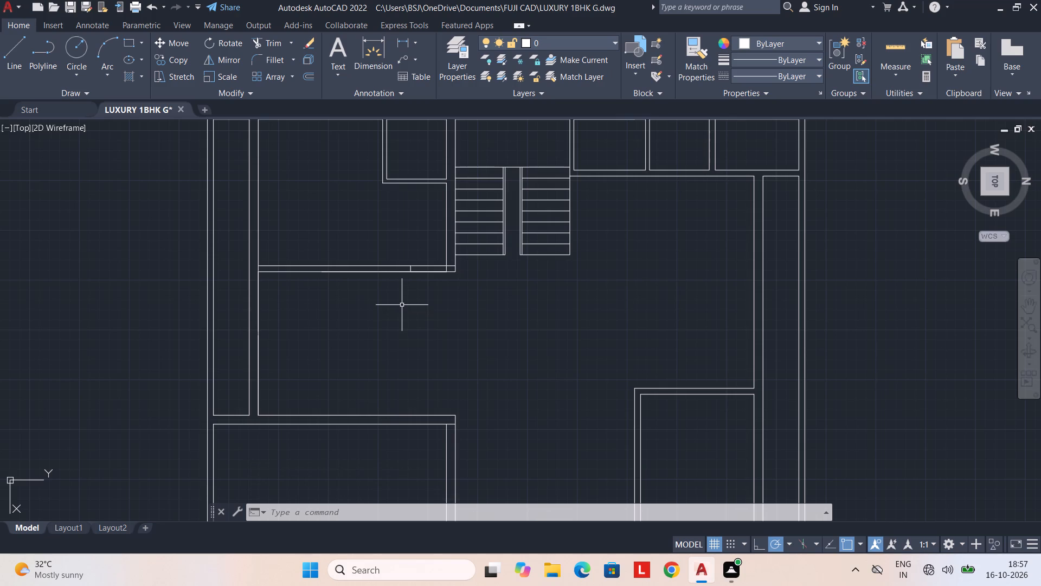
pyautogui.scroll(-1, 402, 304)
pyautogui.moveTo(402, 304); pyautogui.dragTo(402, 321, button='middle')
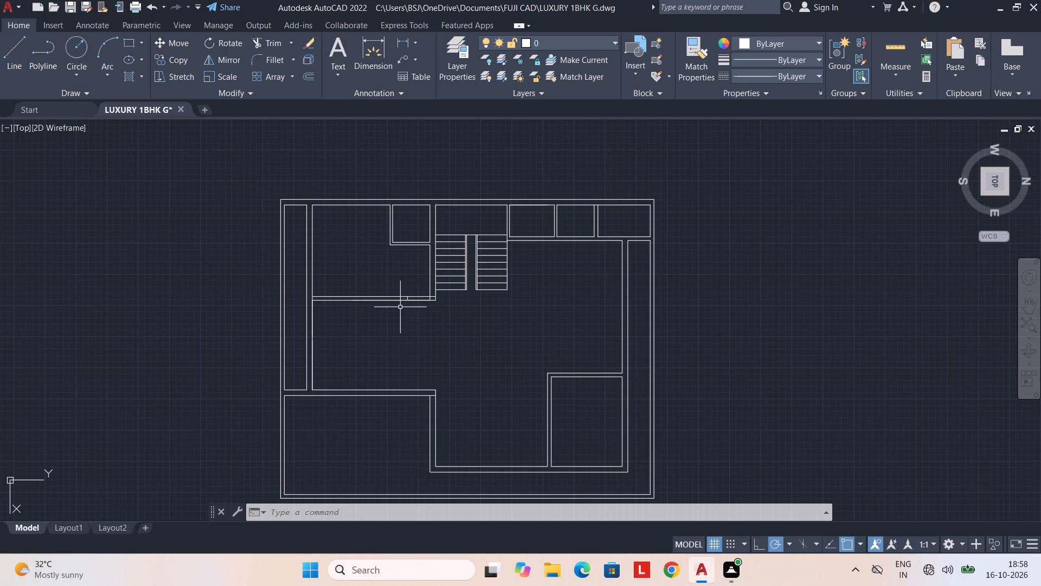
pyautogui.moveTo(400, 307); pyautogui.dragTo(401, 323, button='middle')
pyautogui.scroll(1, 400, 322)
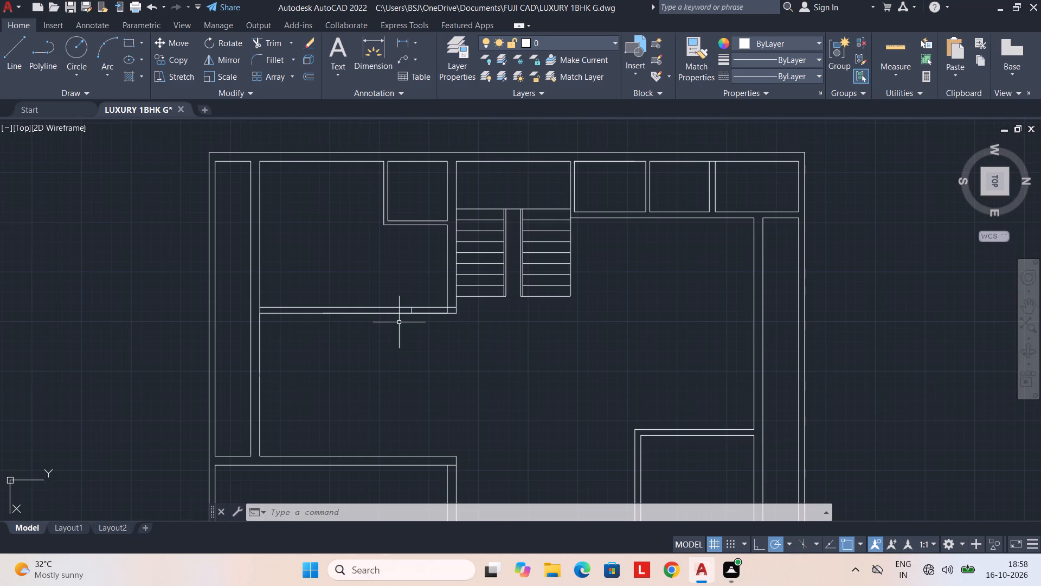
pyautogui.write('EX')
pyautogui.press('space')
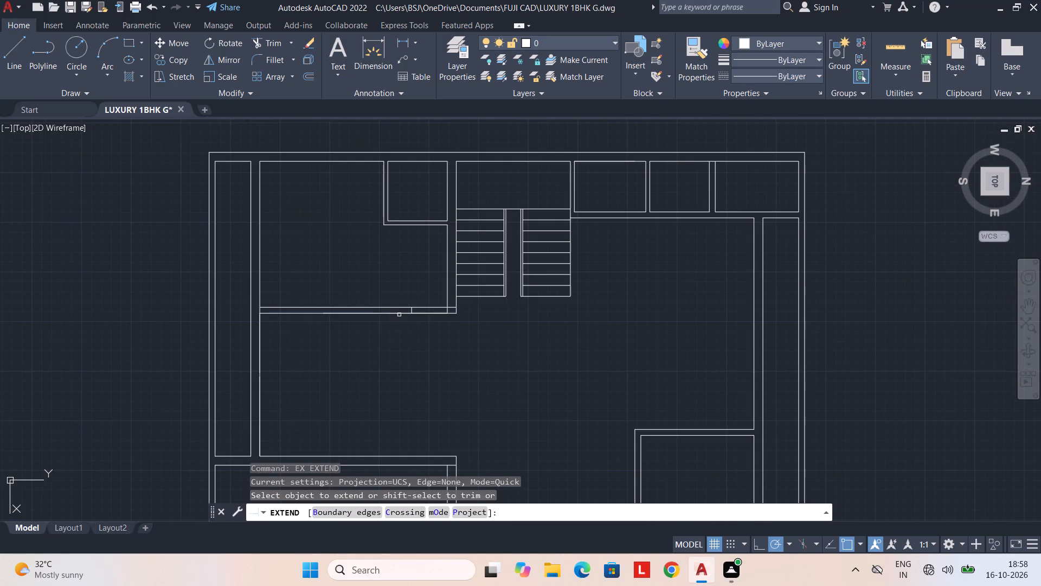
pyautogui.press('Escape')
# Offset the short line across the western cross wall 3" to the south.
pyautogui.scroll(1, 395, 328)
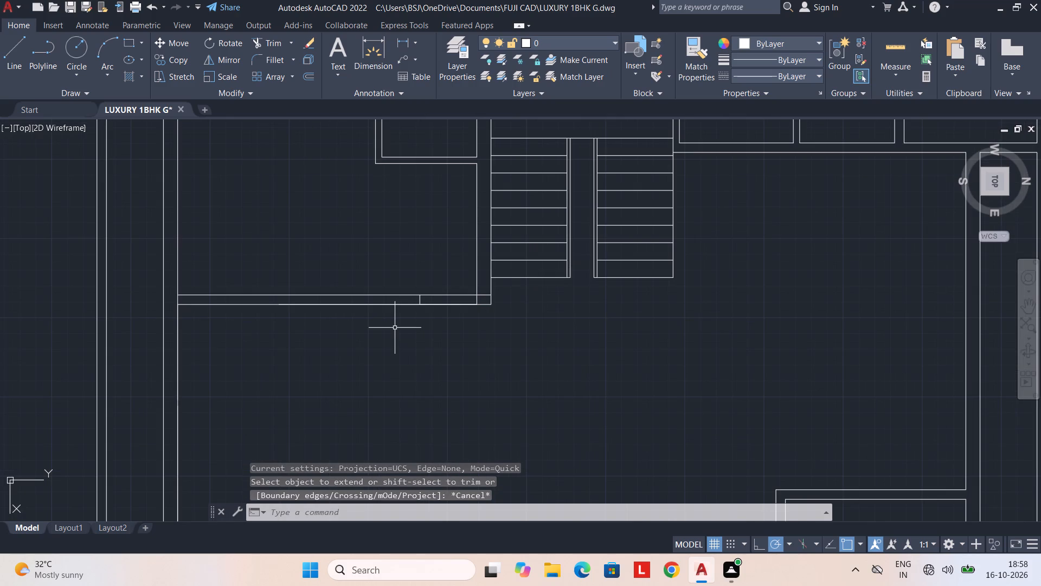
pyautogui.write('OF')
pyautogui.press('space')
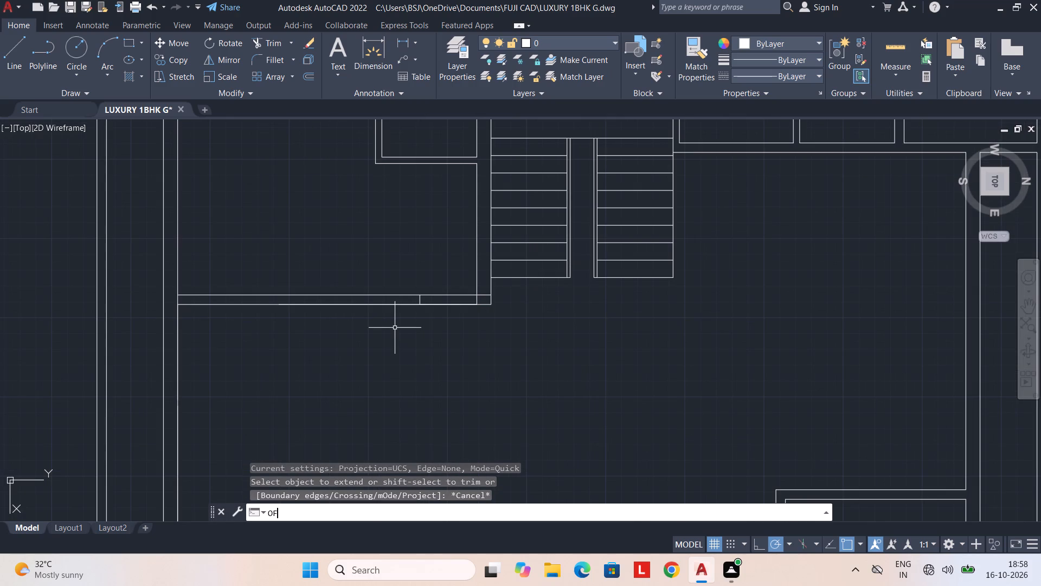
pyautogui.write('3"')
pyautogui.press('Return')
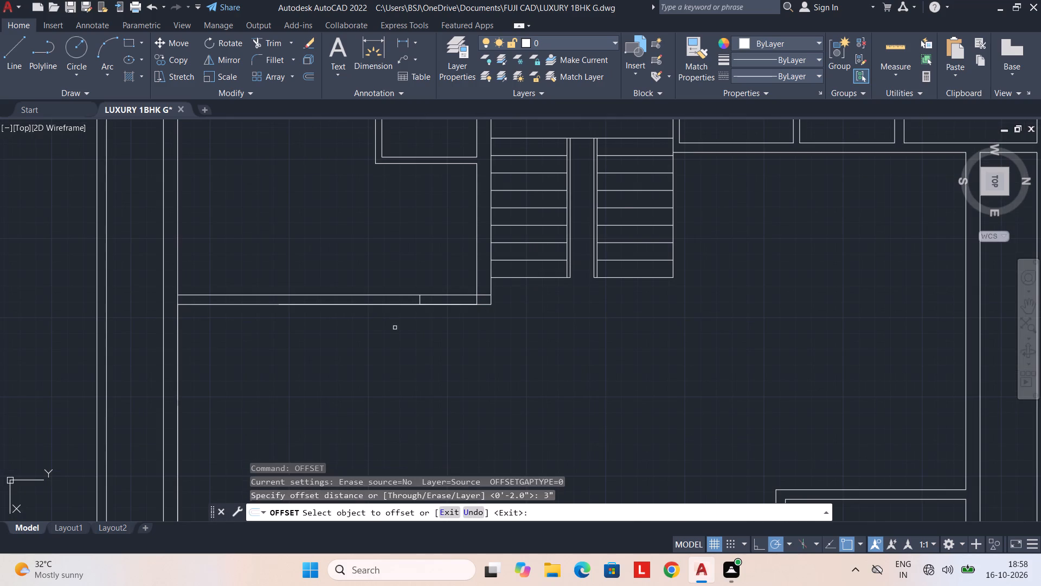
pyautogui.scroll(2, 399, 324)
pyautogui.click(442, 269)
pyautogui.moveTo(345, 269); pyautogui.dragTo(312, 272)
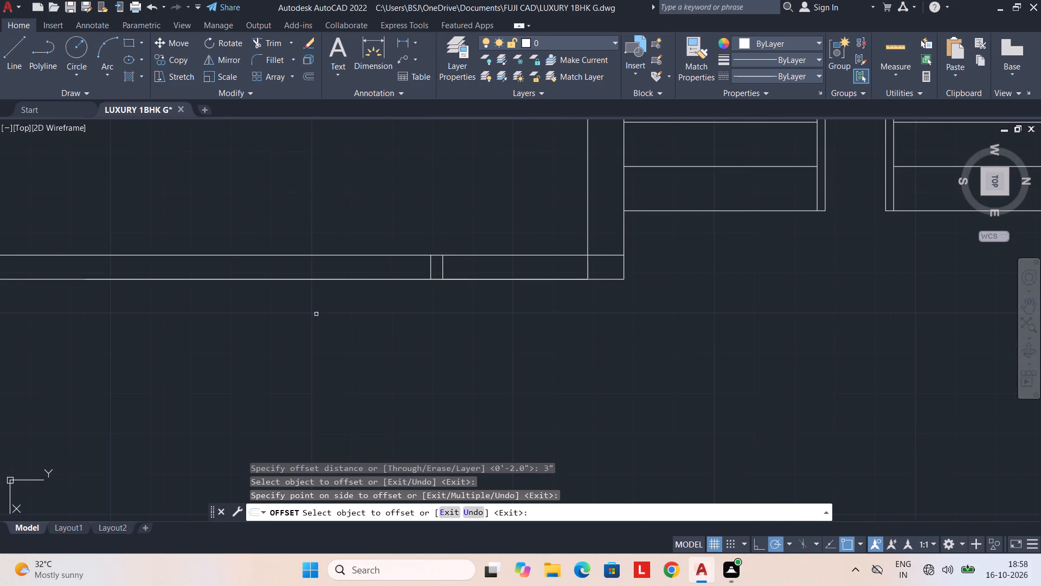
pyautogui.press('Escape')
# Measure the western cross wall from the south wall to the new offset line, and the south wall between the two cross walls.
pyautogui.scroll(-2, 325, 338)
pyautogui.moveTo(327, 347); pyautogui.dragTo(348, 318, button='middle')
pyautogui.click(400, 42)
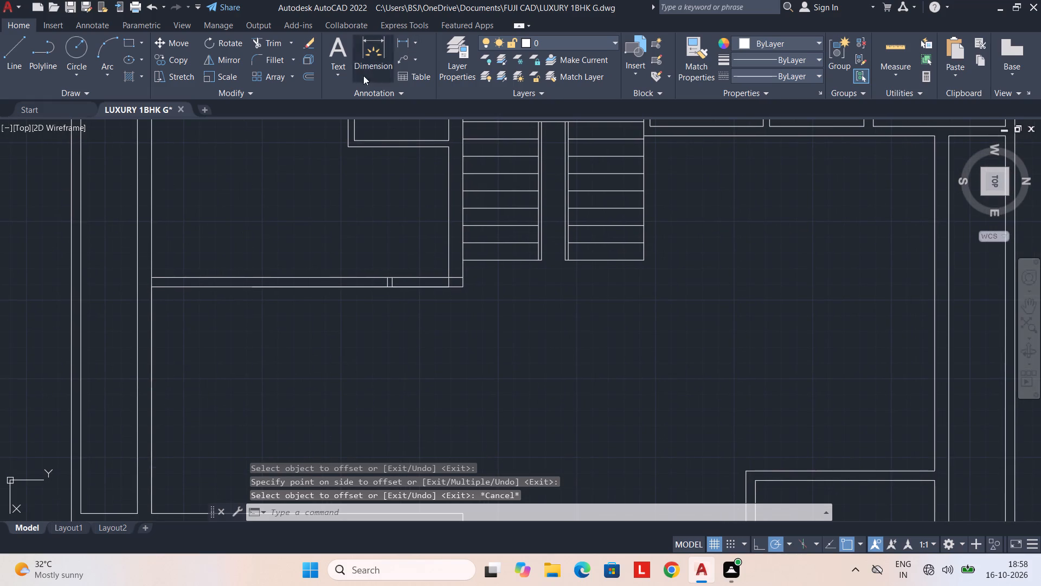
pyautogui.click(152, 288)
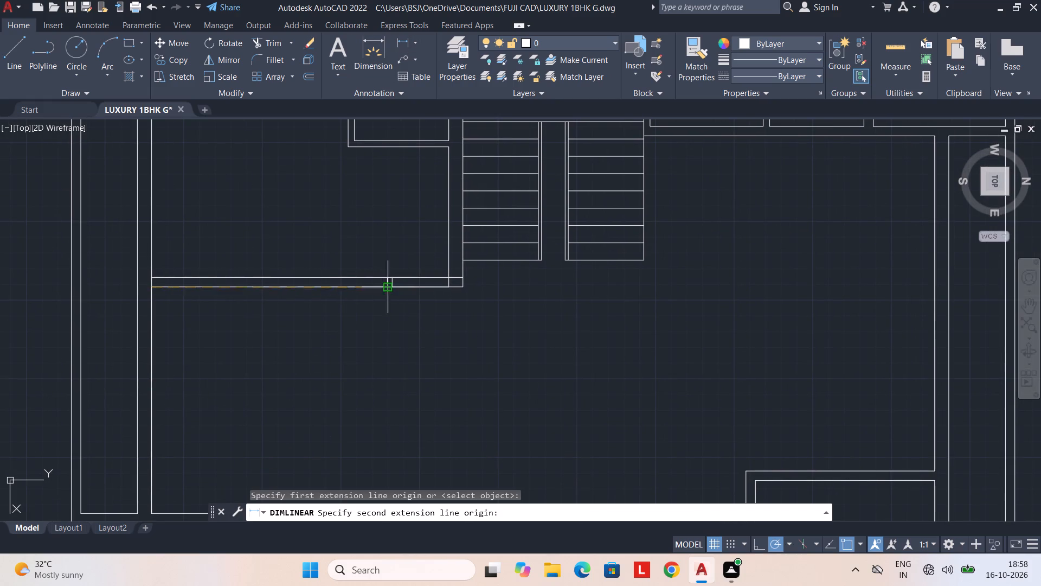
pyautogui.click(386, 286)
pyautogui.press('Escape')
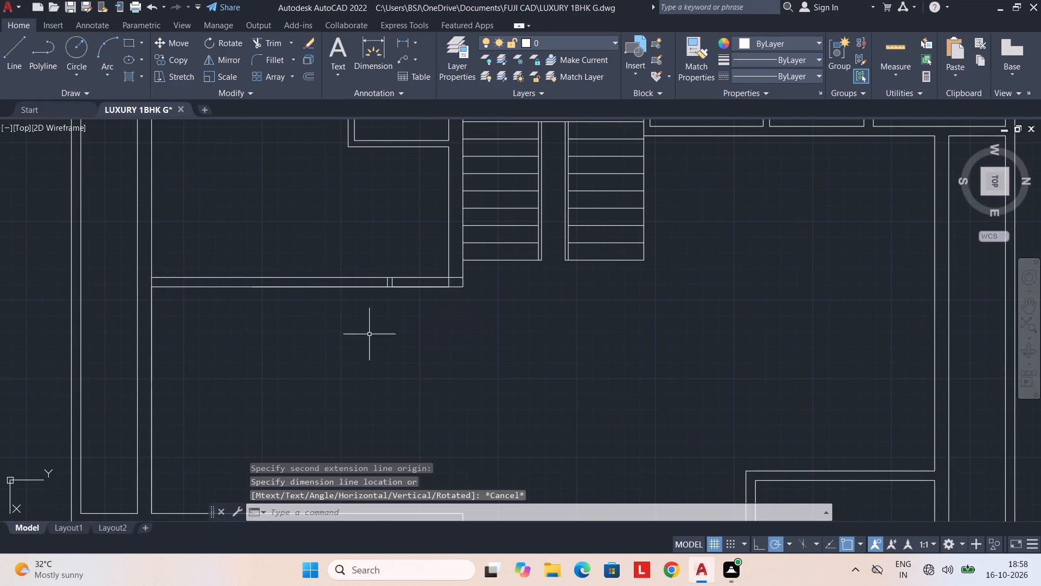
pyautogui.moveTo(368, 335); pyautogui.dragTo(381, 262, button='middle')
pyautogui.press('space')
pyautogui.click(167, 214)
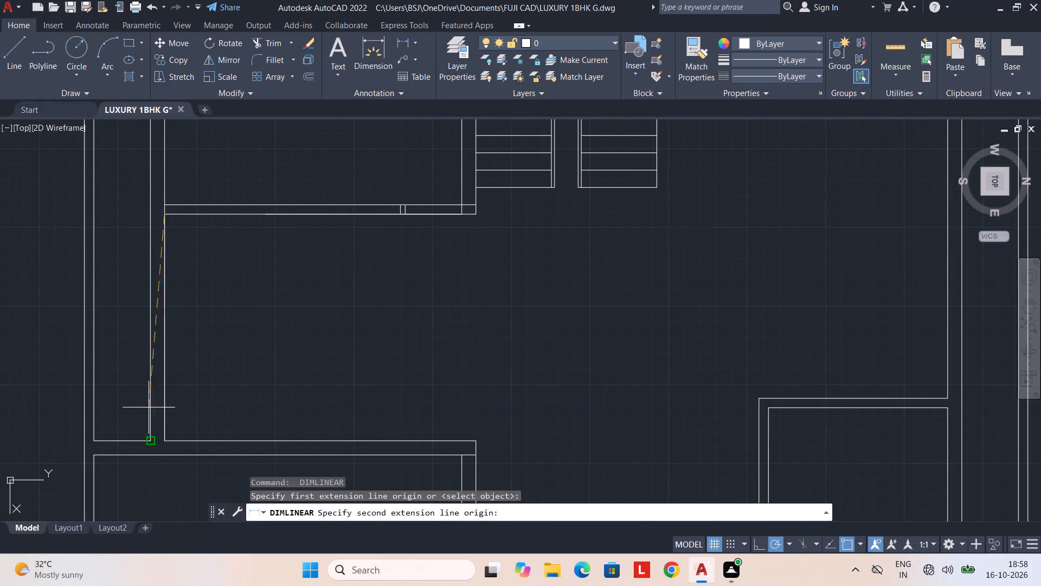
pyautogui.click(164, 439)
pyautogui.press('Escape')
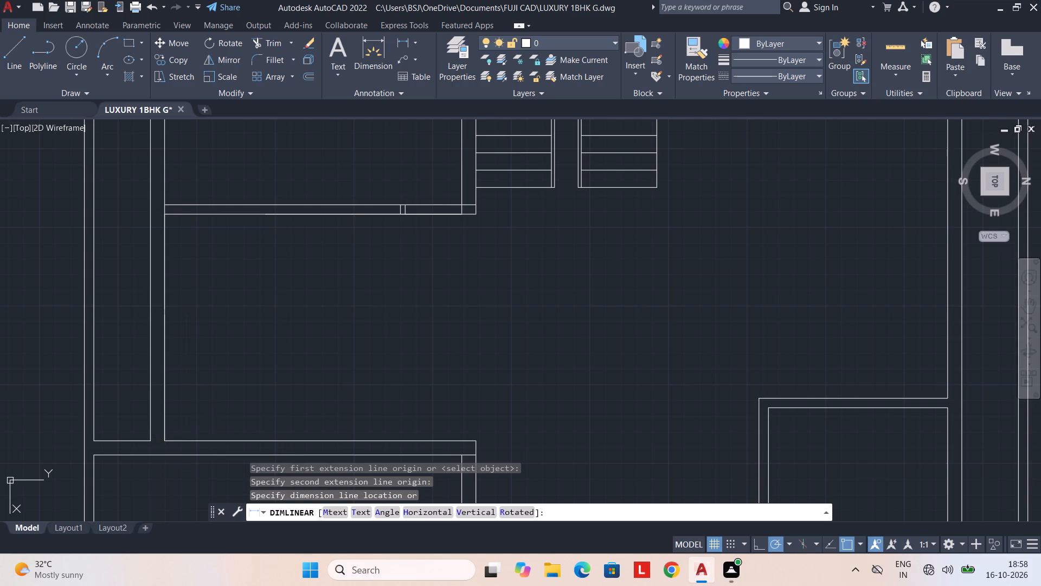
# Measure the north-south width of the southwest room along its west wall.
pyautogui.scroll(-2, 227, 343)
pyautogui.moveTo(227, 343); pyautogui.dragTo(241, 367, button='middle')
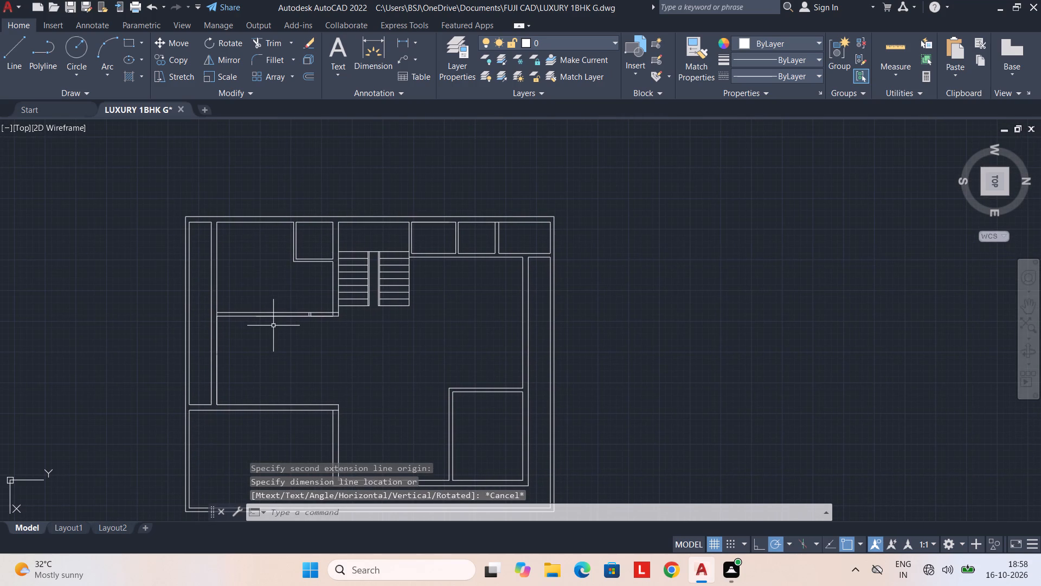
pyautogui.scroll(1, 338, 296)
pyautogui.moveTo(315, 347); pyautogui.dragTo(327, 337, button='middle')
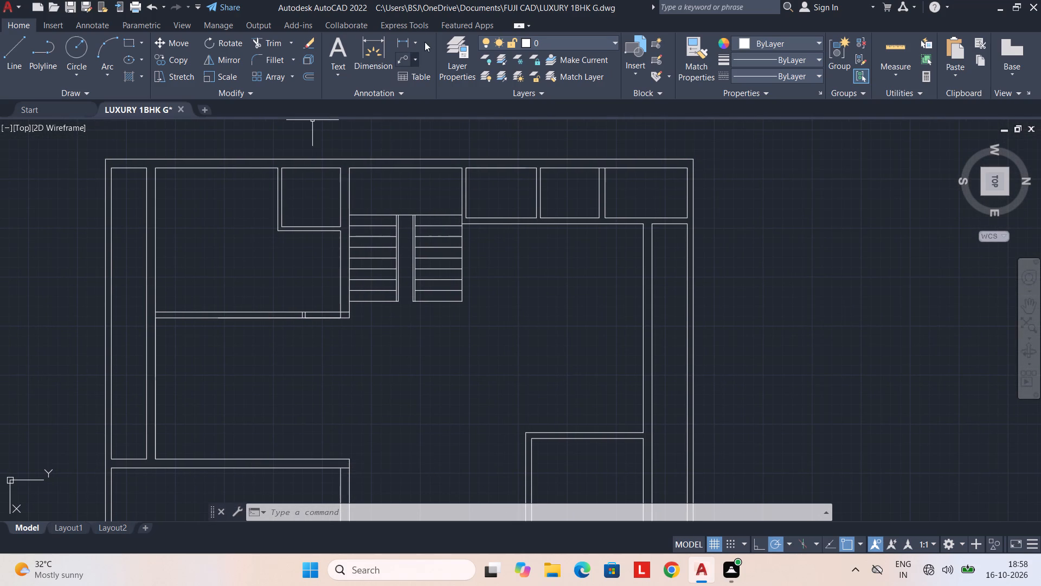
pyautogui.click(397, 43)
pyautogui.click(157, 170)
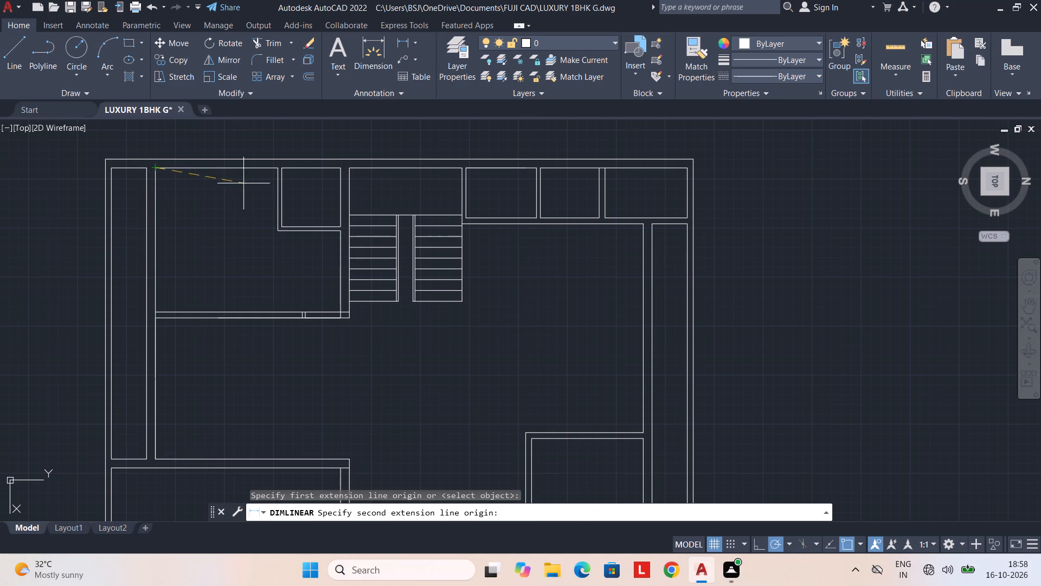
pyautogui.click(338, 171)
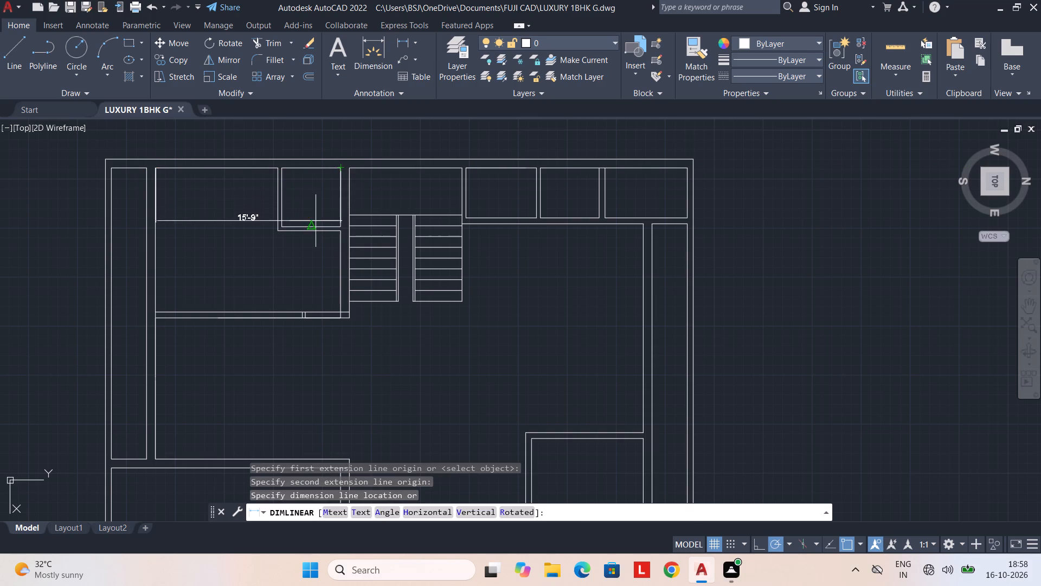
pyautogui.press('Escape')
# Copy the four L-shaped partition lines of the small enclosure in the southwest room into the open hall east of the staircase.
pyautogui.moveTo(293, 284); pyautogui.dragTo(362, 281, button='middle')
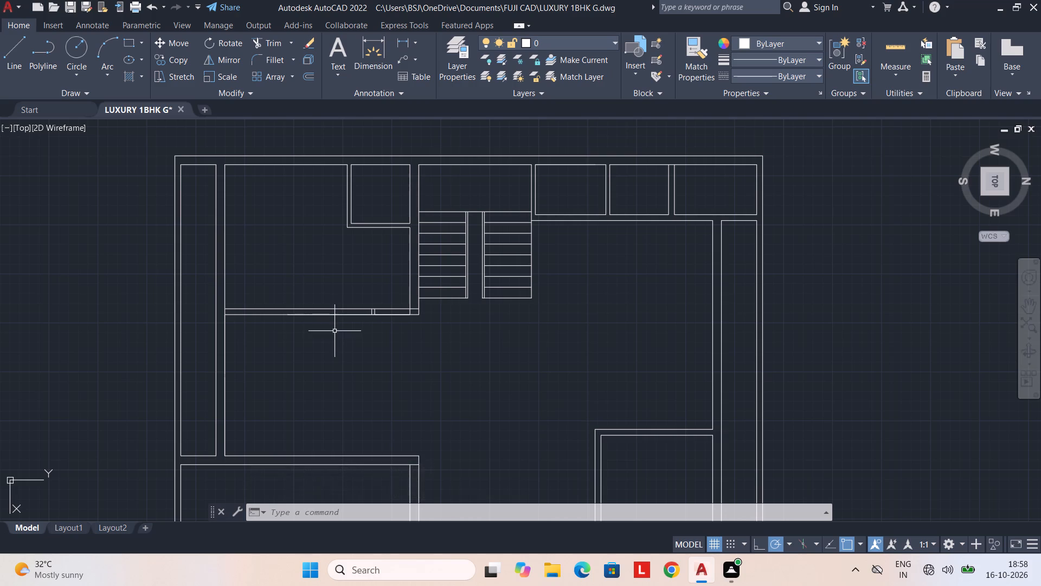
pyautogui.scroll(1, 330, 341)
pyautogui.scroll(-2, 330, 341)
pyautogui.moveTo(351, 253); pyautogui.dragTo(346, 291)
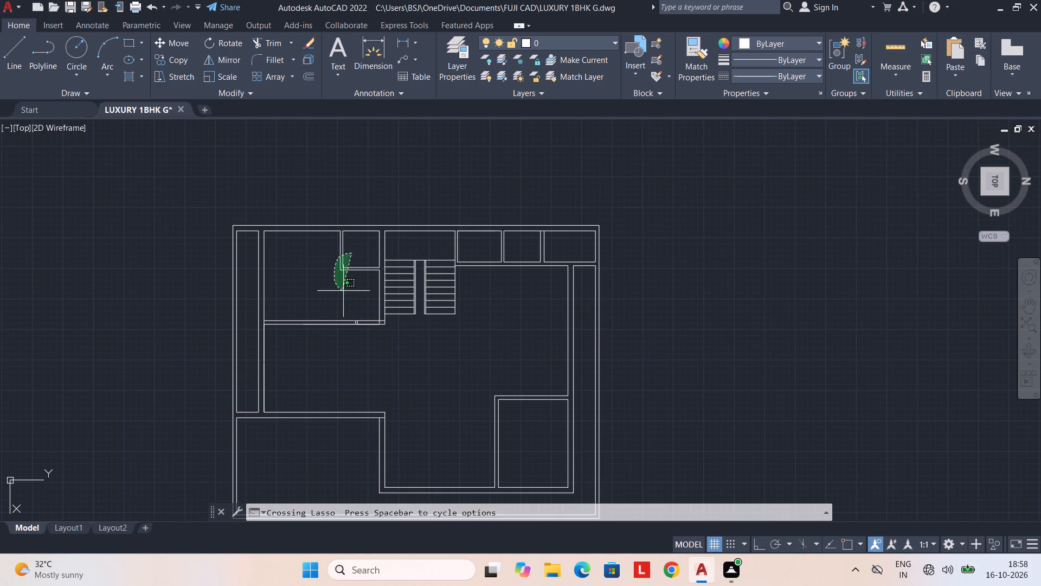
pyautogui.moveTo(346, 291); pyautogui.dragTo(364, 278)
pyautogui.scroll(3, 359, 276)
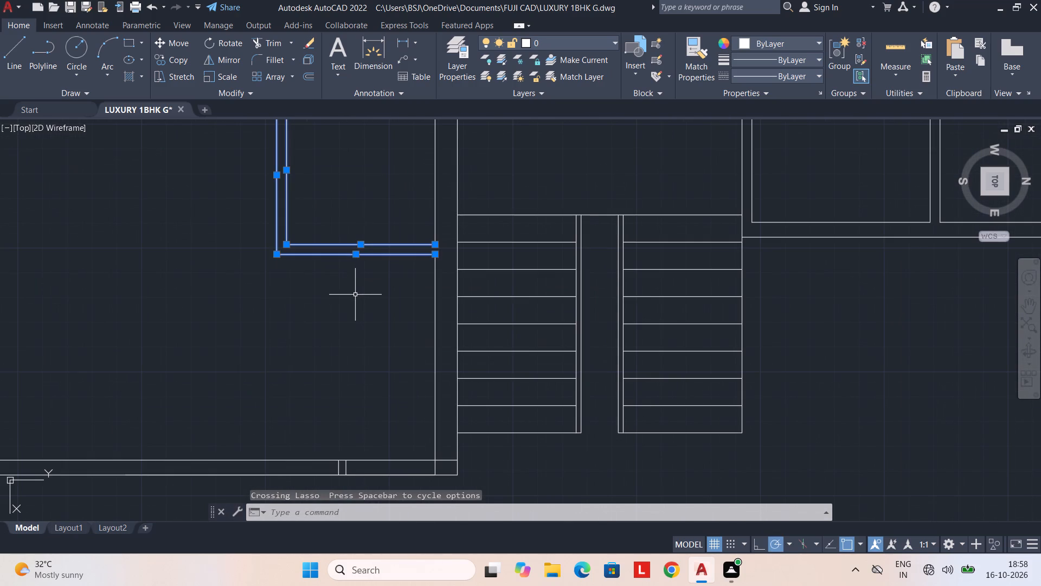
pyautogui.write('CO')
pyautogui.press('space')
pyautogui.click(432, 255)
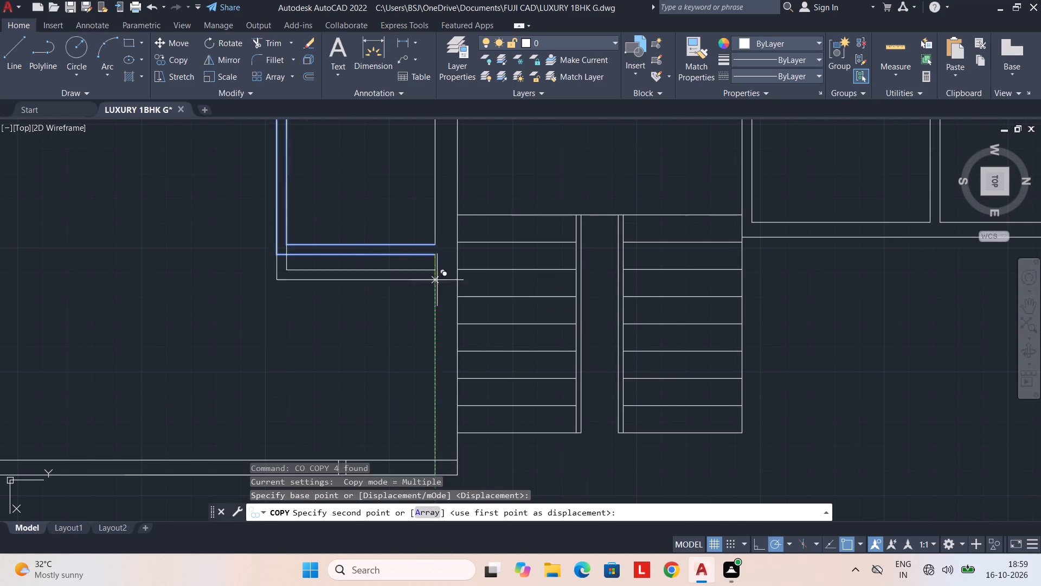
pyautogui.moveTo(503, 470); pyautogui.dragTo(368, 303, button='middle')
pyautogui.click(609, 449)
pyautogui.press('Escape')
pyautogui.scroll(-2, 586, 428)
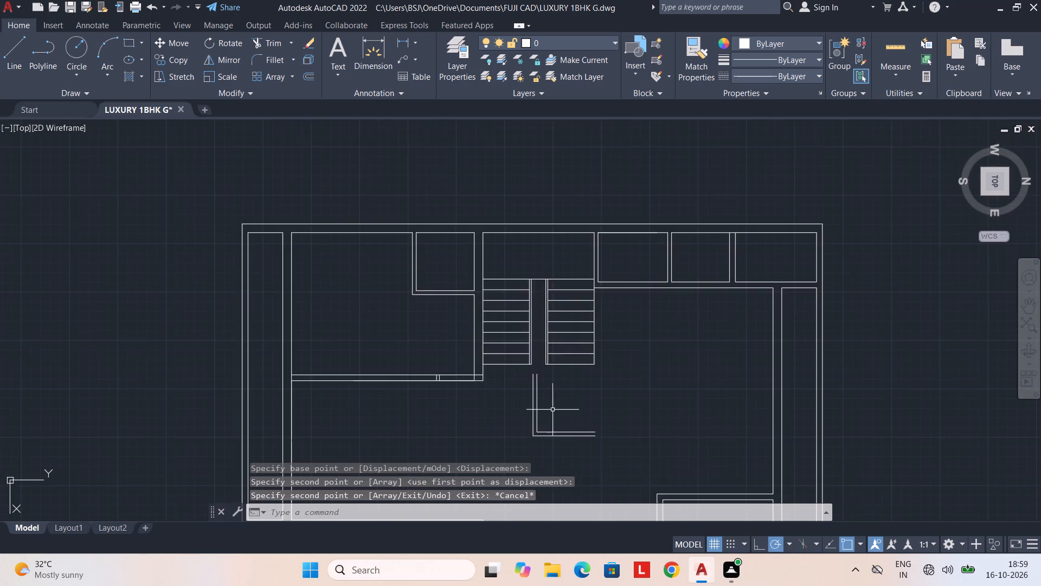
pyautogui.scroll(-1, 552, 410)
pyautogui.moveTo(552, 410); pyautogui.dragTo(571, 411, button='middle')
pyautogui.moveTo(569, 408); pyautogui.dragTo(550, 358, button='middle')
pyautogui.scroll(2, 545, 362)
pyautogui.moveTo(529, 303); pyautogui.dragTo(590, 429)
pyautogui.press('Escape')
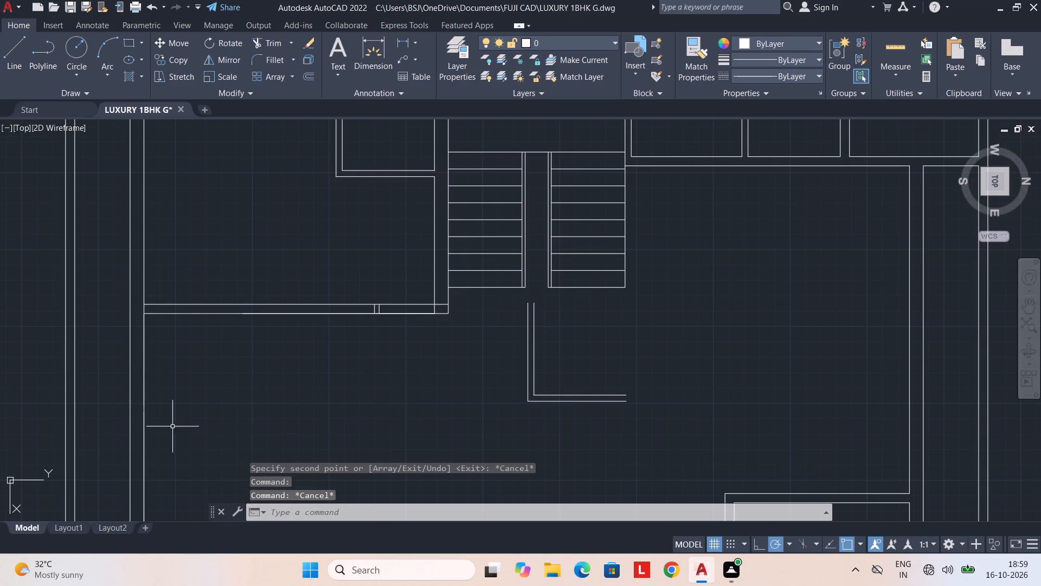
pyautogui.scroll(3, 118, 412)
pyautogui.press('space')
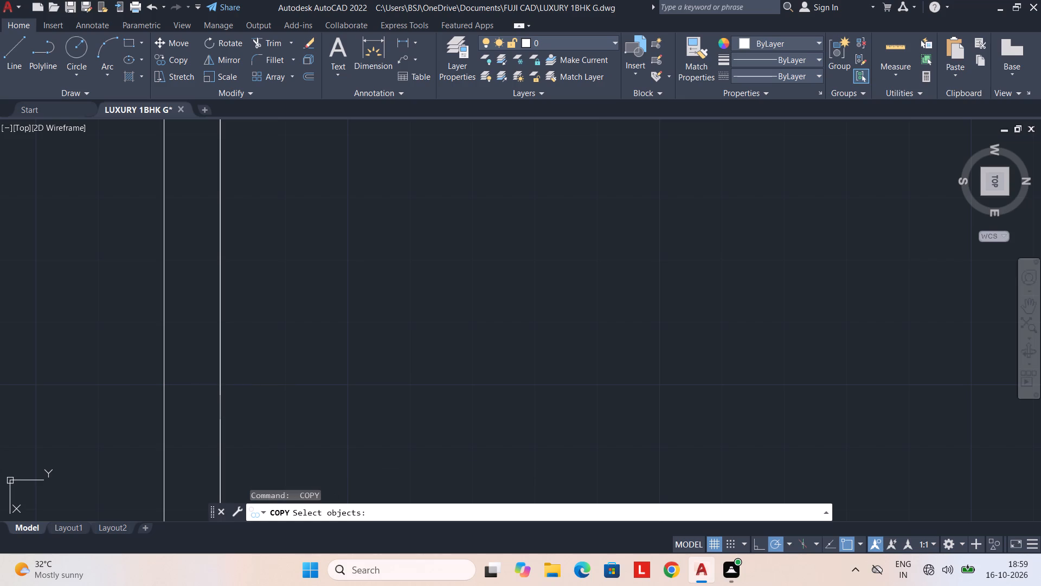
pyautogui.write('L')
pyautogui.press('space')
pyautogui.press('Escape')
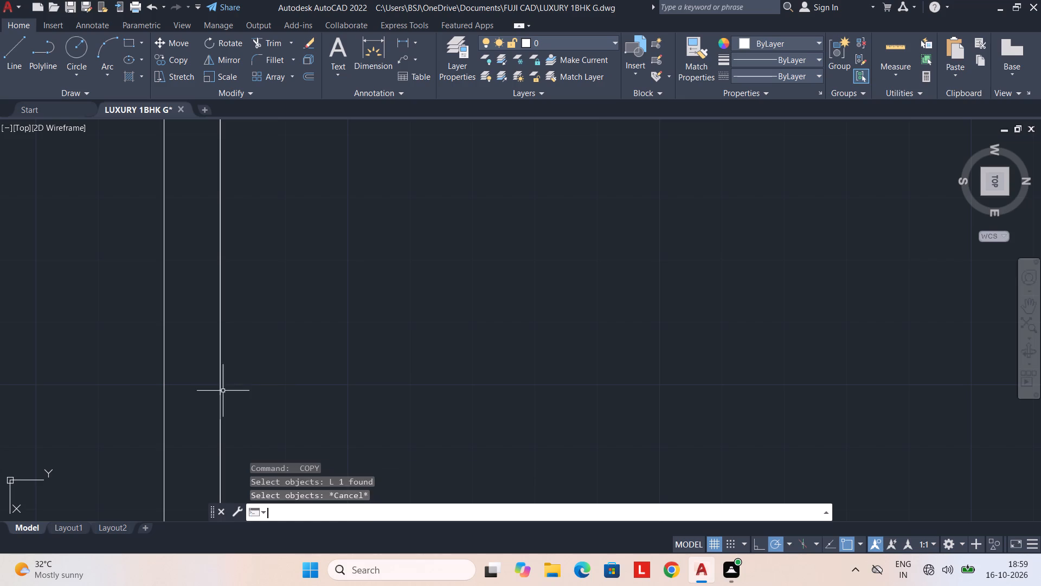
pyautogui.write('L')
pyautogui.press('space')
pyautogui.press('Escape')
# Rotate the copied L-shaped partition 180° about the north end of its inner line.
pyautogui.scroll(-2, 467, 369)
pyautogui.moveTo(490, 371); pyautogui.dragTo(487, 371, button='middle')
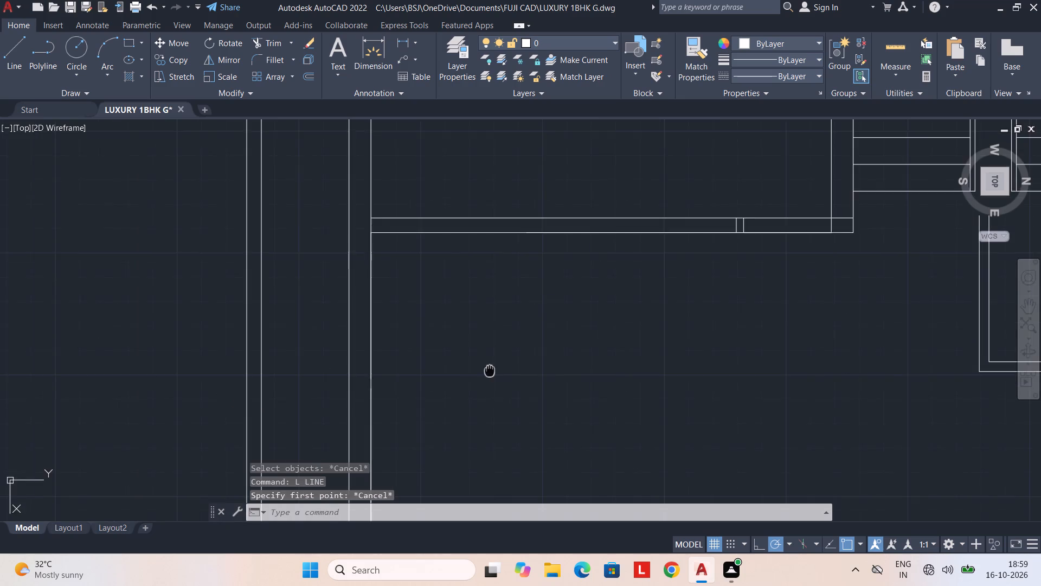
pyautogui.moveTo(487, 371); pyautogui.dragTo(290, 381, button='middle')
pyautogui.scroll(-3, 339, 377)
pyautogui.scroll(2, 429, 341)
pyautogui.moveTo(471, 333); pyautogui.dragTo(445, 416)
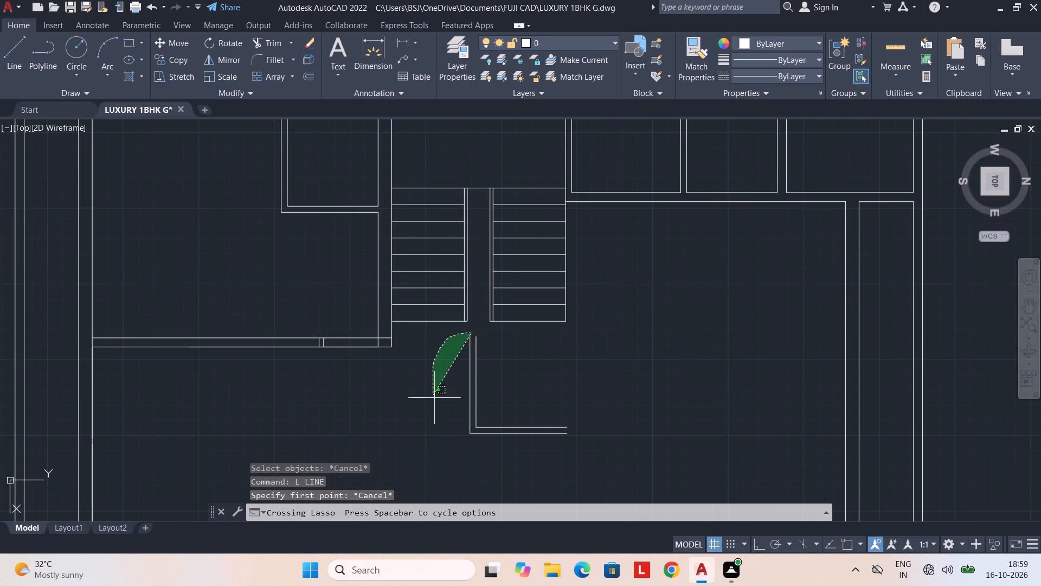
pyautogui.moveTo(445, 416); pyautogui.dragTo(581, 423)
pyautogui.write('RO')
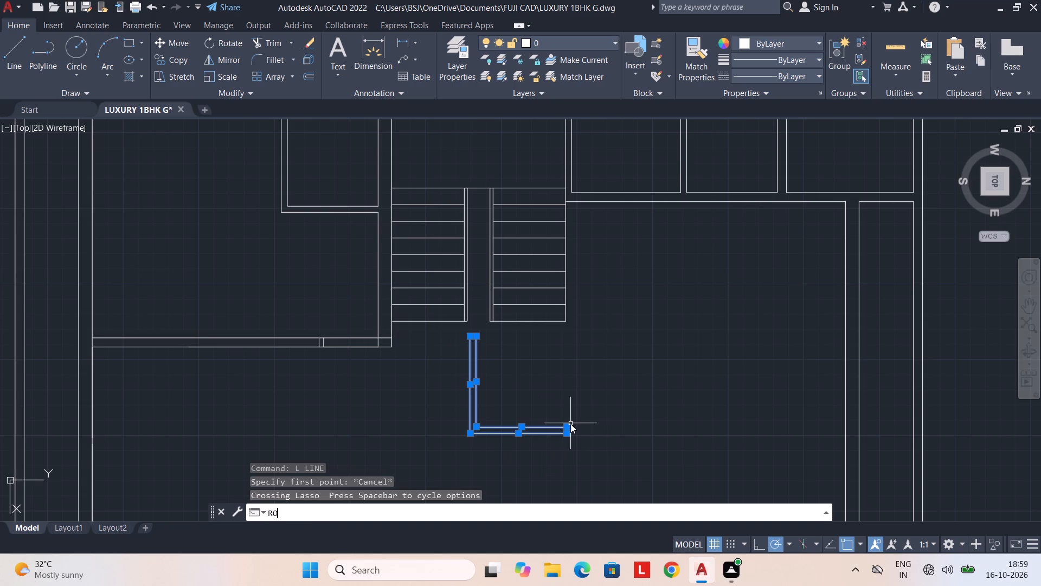
pyautogui.press('space')
pyautogui.click(561, 426)
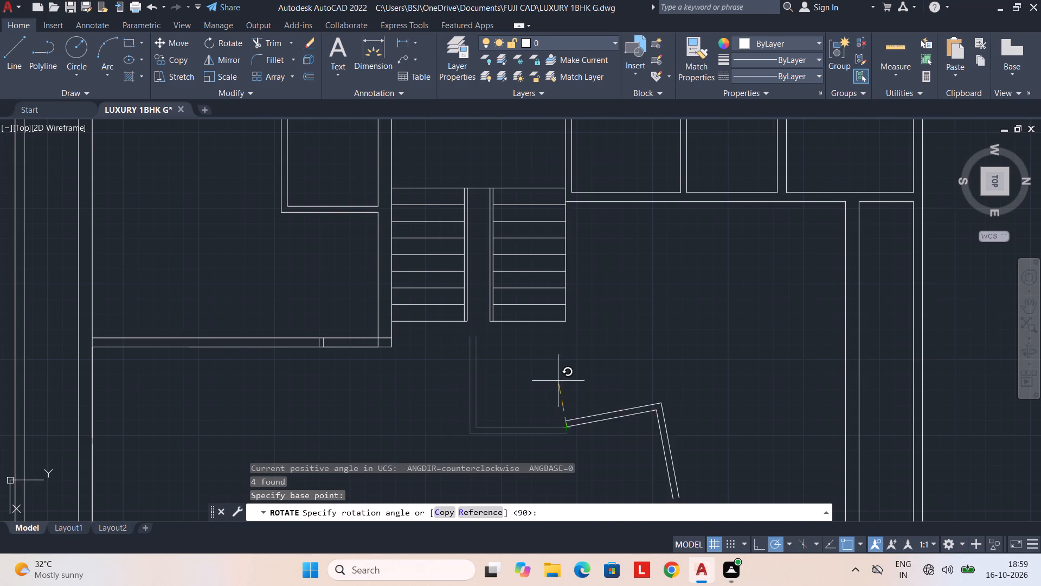
pyautogui.click(561, 388)
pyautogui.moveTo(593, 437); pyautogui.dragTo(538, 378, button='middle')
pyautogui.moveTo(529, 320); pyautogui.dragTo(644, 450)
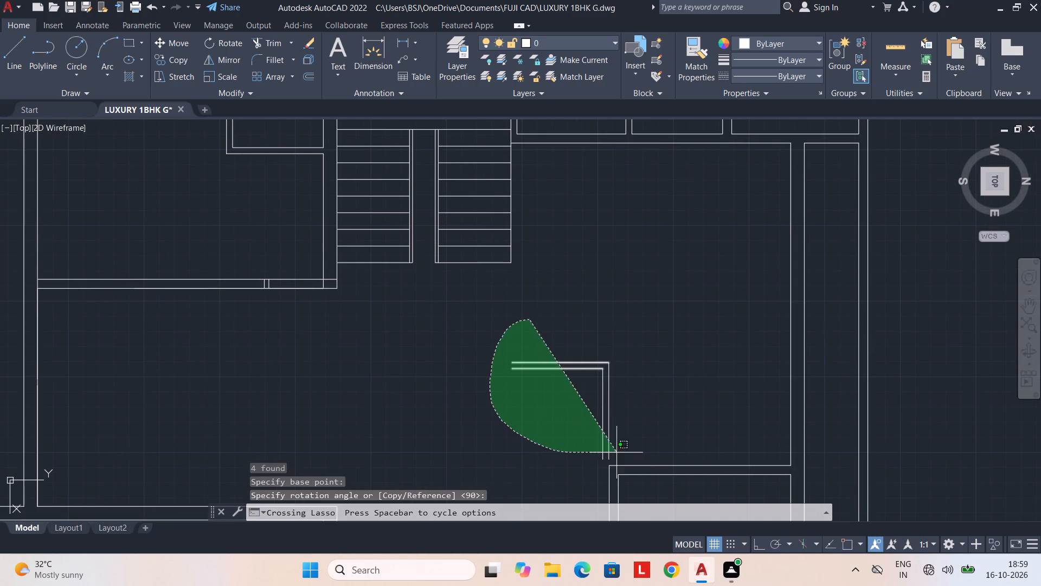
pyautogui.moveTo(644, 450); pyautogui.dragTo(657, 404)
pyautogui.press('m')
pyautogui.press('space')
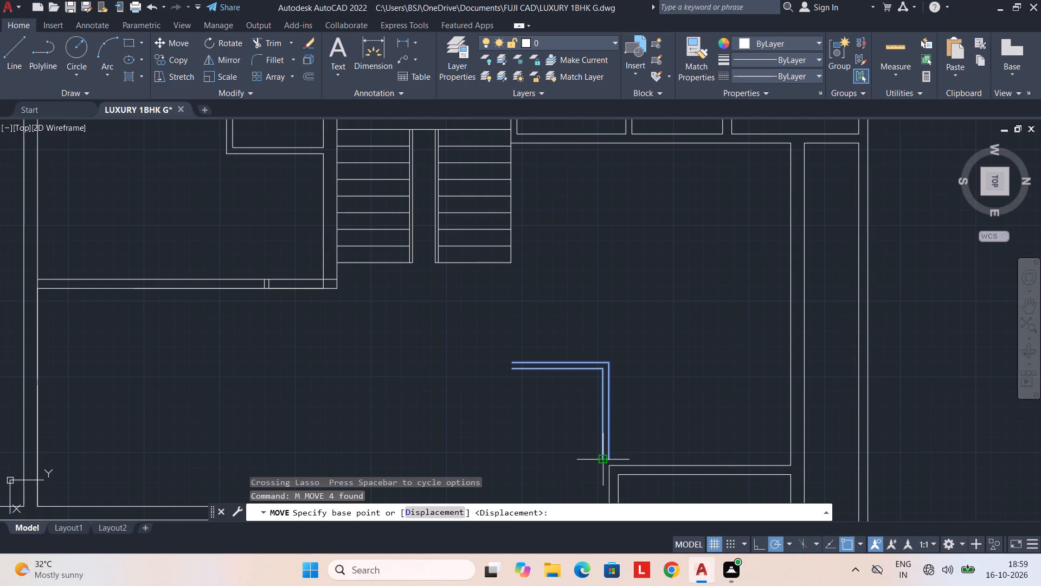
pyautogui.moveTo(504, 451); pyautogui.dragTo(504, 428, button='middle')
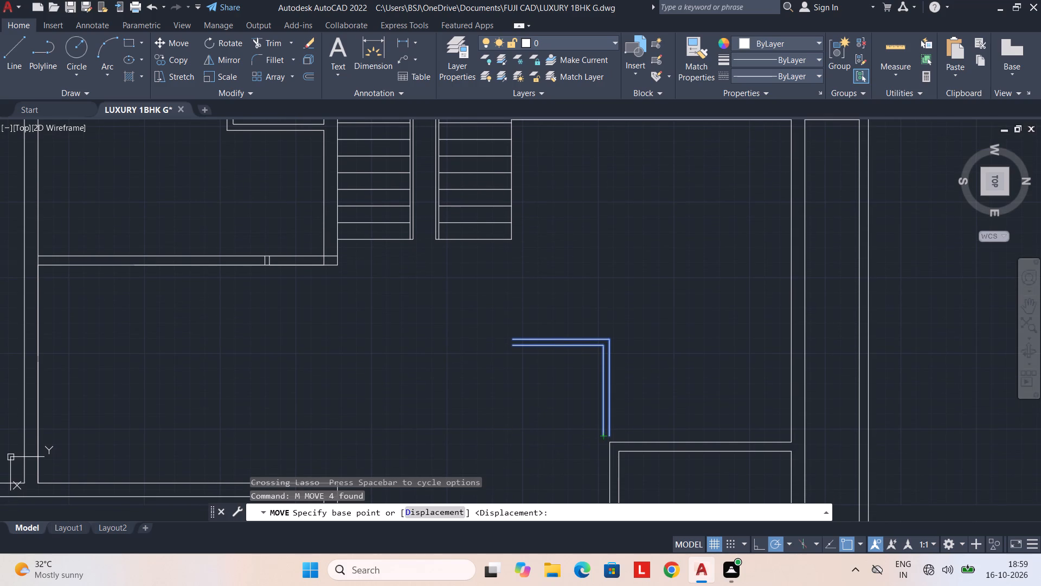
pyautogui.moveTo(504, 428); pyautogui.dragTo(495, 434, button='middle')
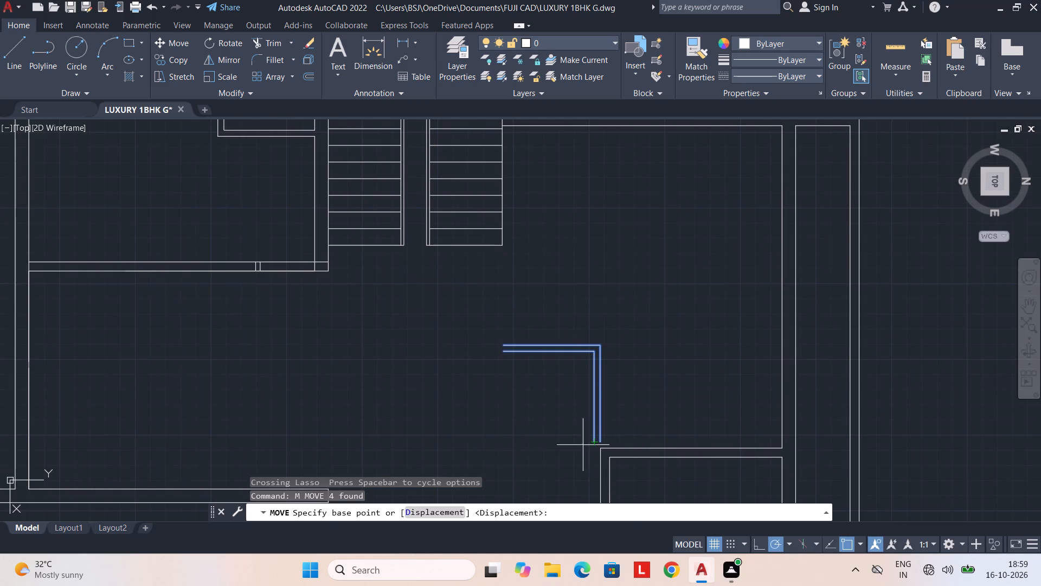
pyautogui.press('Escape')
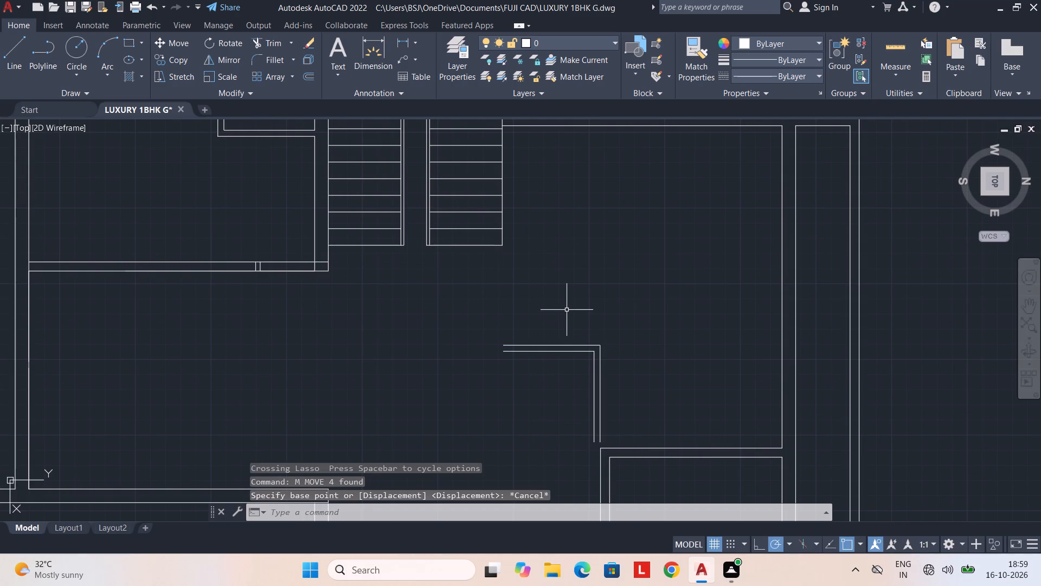
# Rotate the copied L-shaped partition a quarter turn clockwise about the east end of its inner line, beside the northeast room's corner.
pyautogui.click(567, 310)
pyautogui.moveTo(567, 310); pyautogui.dragTo(619, 392)
pyautogui.moveTo(597, 361); pyautogui.dragTo(591, 367)
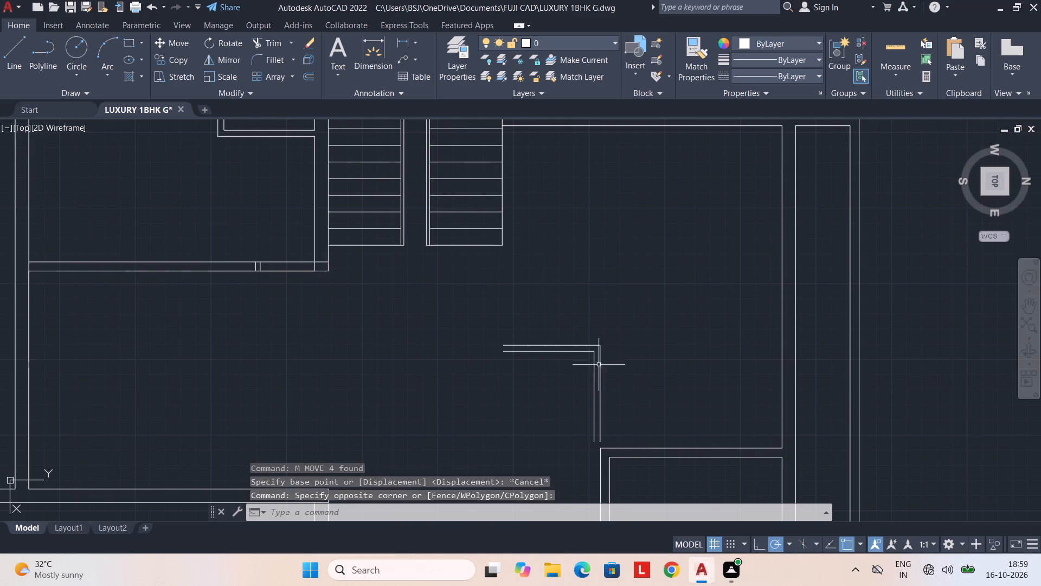
pyautogui.moveTo(539, 315); pyautogui.dragTo(645, 406)
pyautogui.write('RO')
pyautogui.press('space')
pyautogui.click(594, 442)
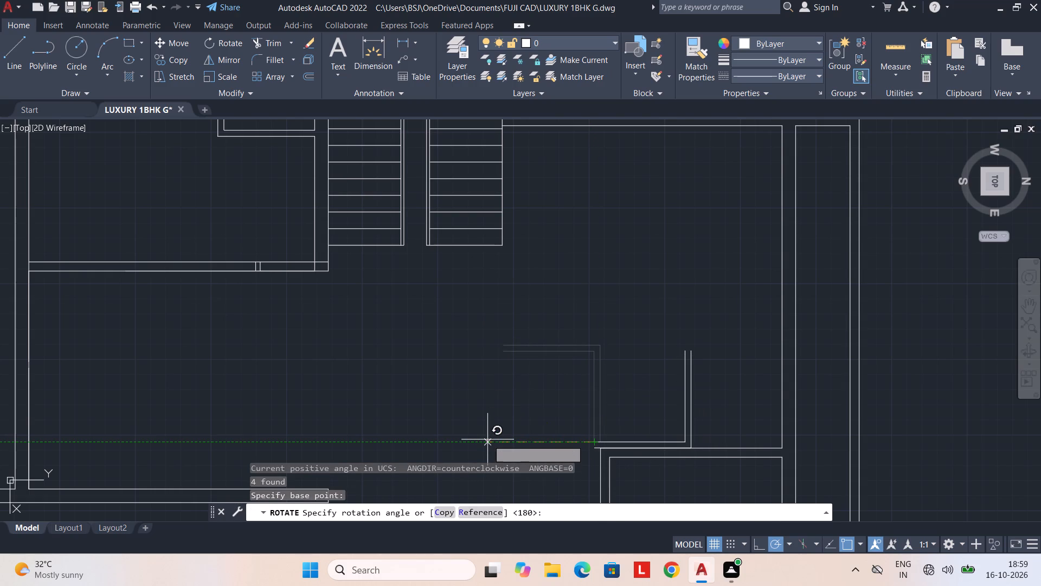
pyautogui.click(487, 439)
pyautogui.press('Escape')
# Move the rotated L-shaped partition from the hall to the southwest corner of the space just east of the southwest room.
pyautogui.click(595, 442)
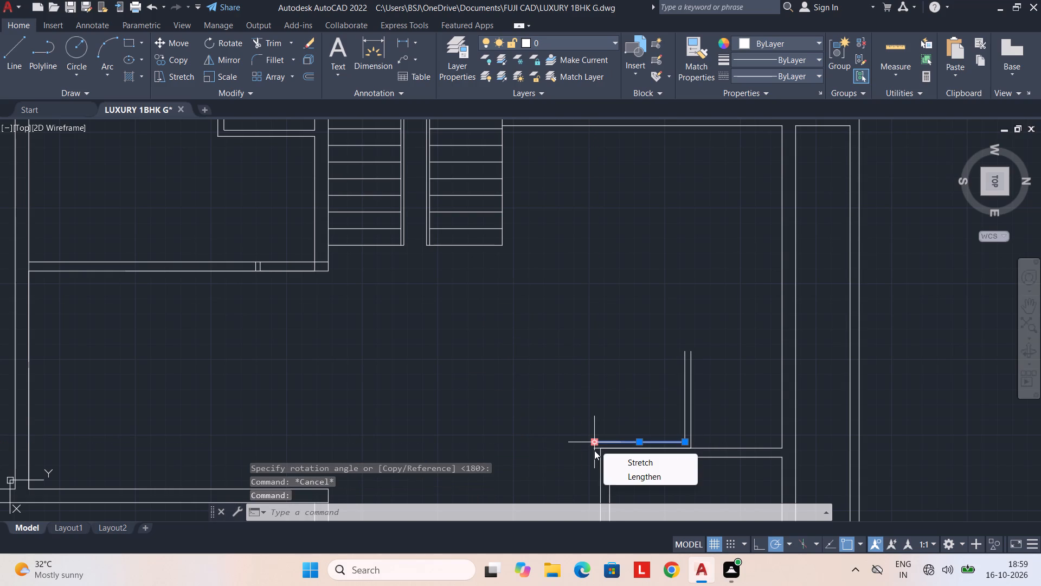
pyautogui.click(594, 449)
pyautogui.moveTo(696, 370); pyautogui.dragTo(663, 394)
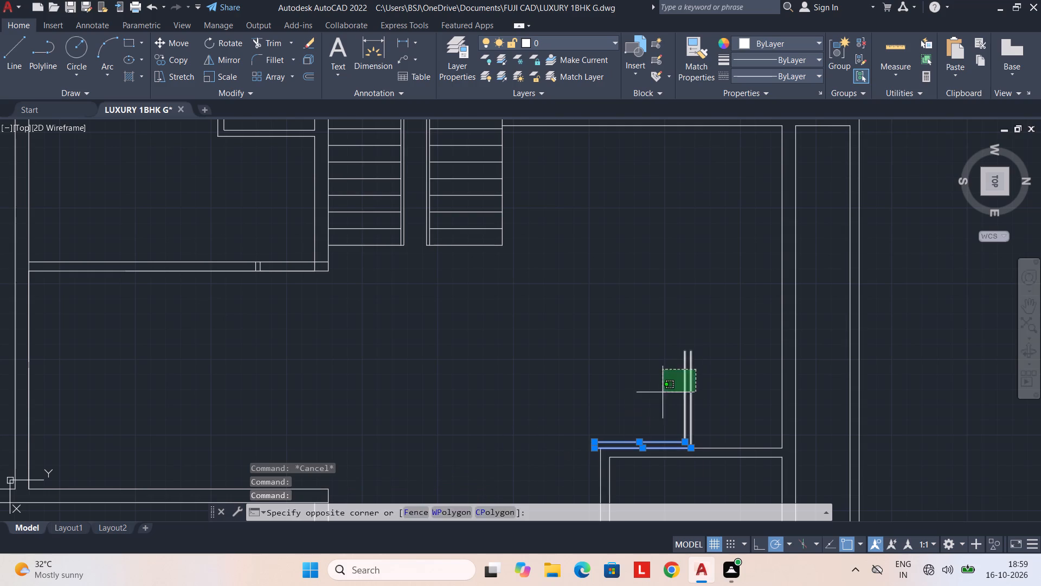
pyautogui.moveTo(663, 394); pyautogui.dragTo(689, 400)
pyautogui.press('m')
pyautogui.press('space')
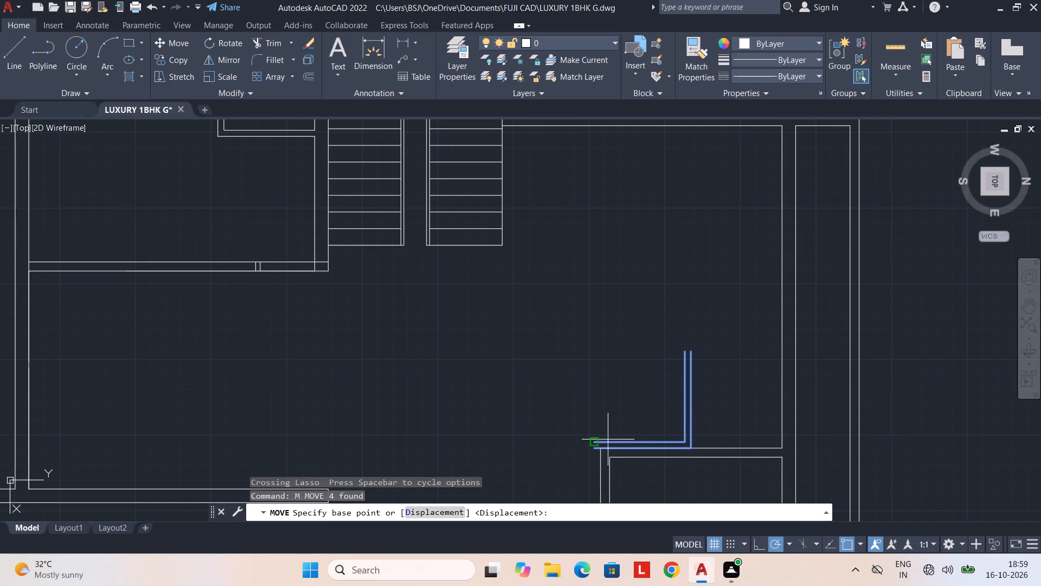
pyautogui.click(596, 442)
pyautogui.moveTo(405, 405); pyautogui.dragTo(693, 410, button='middle')
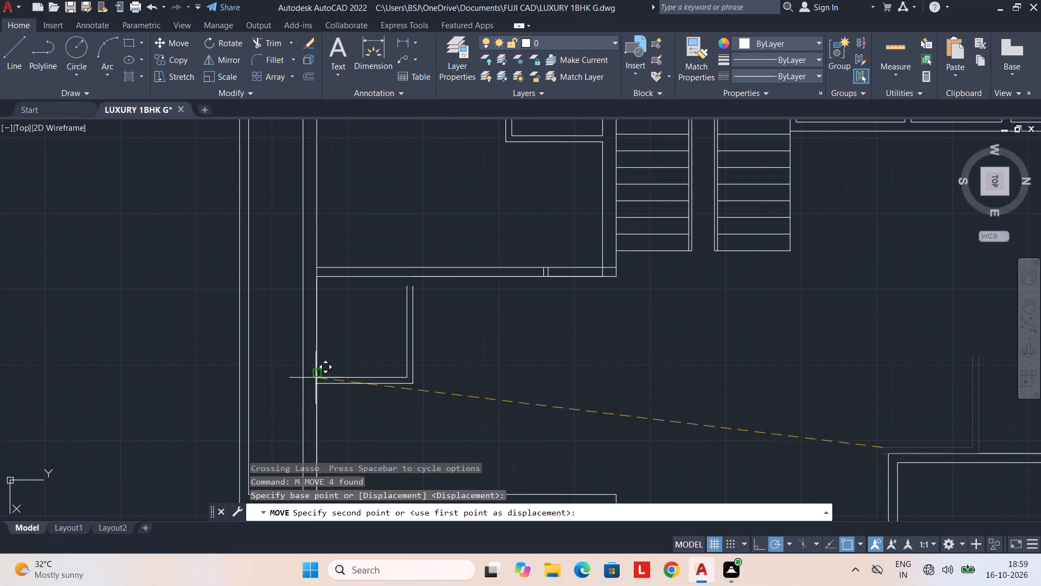
pyautogui.scroll(3, 319, 369)
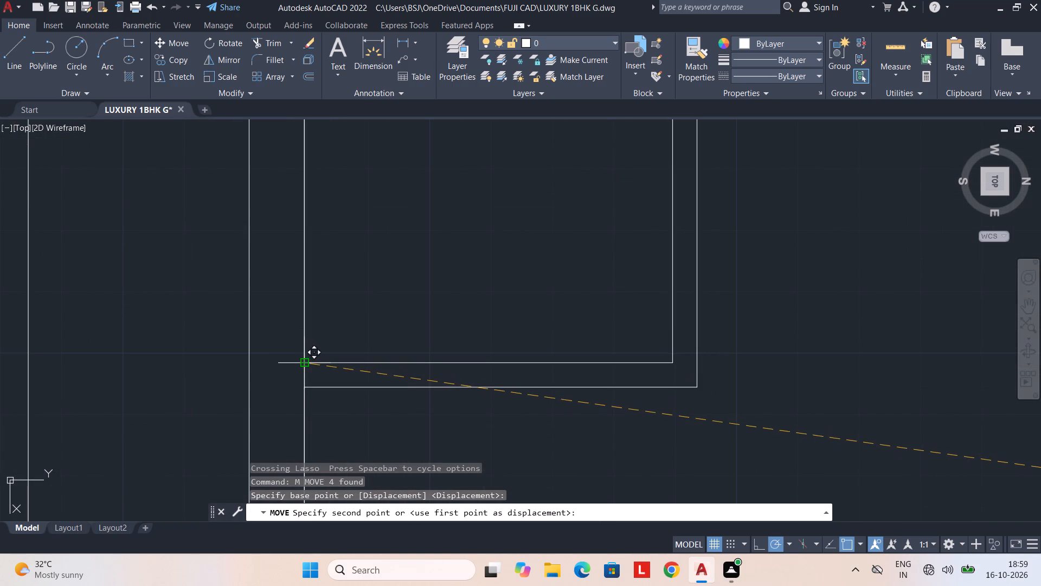
pyautogui.click(304, 364)
pyautogui.press('Escape')
# Erase the overlapping line on the inner face of the south wall, just east of the moved L-shaped partition.
pyautogui.moveTo(353, 444); pyautogui.dragTo(367, 362, button='middle')
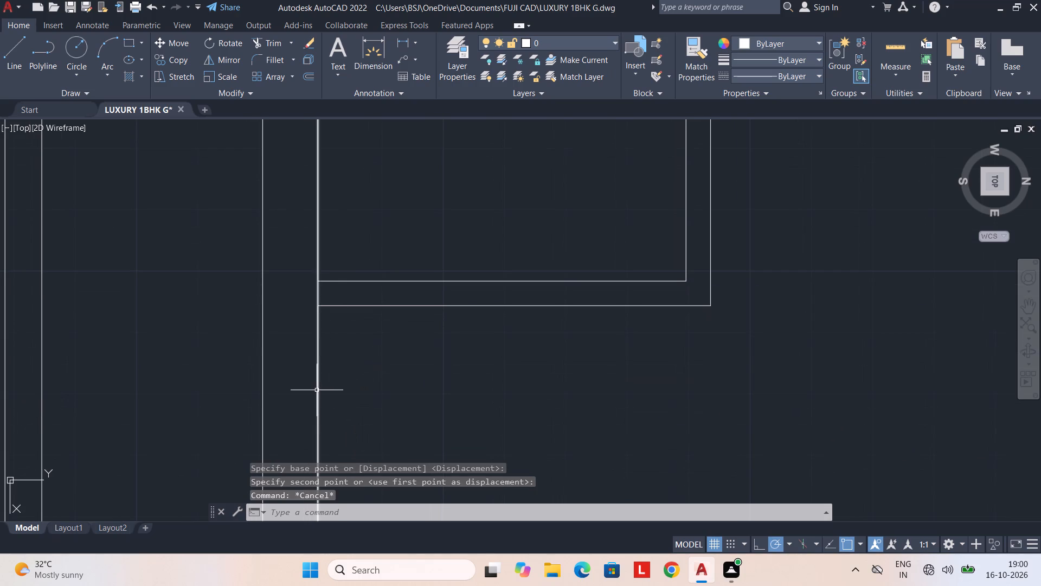
pyautogui.click(317, 390)
pyautogui.press('Delete')
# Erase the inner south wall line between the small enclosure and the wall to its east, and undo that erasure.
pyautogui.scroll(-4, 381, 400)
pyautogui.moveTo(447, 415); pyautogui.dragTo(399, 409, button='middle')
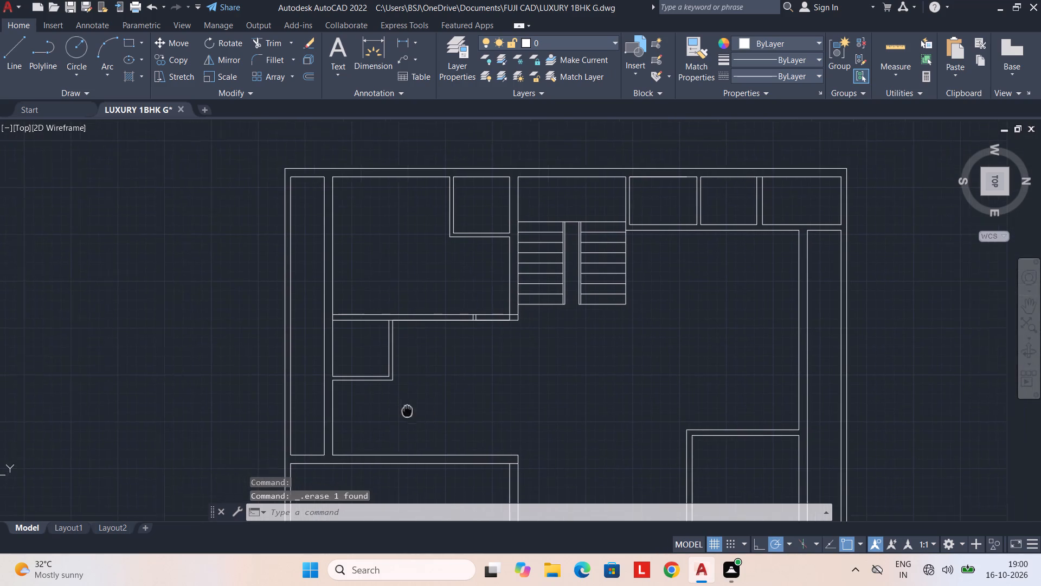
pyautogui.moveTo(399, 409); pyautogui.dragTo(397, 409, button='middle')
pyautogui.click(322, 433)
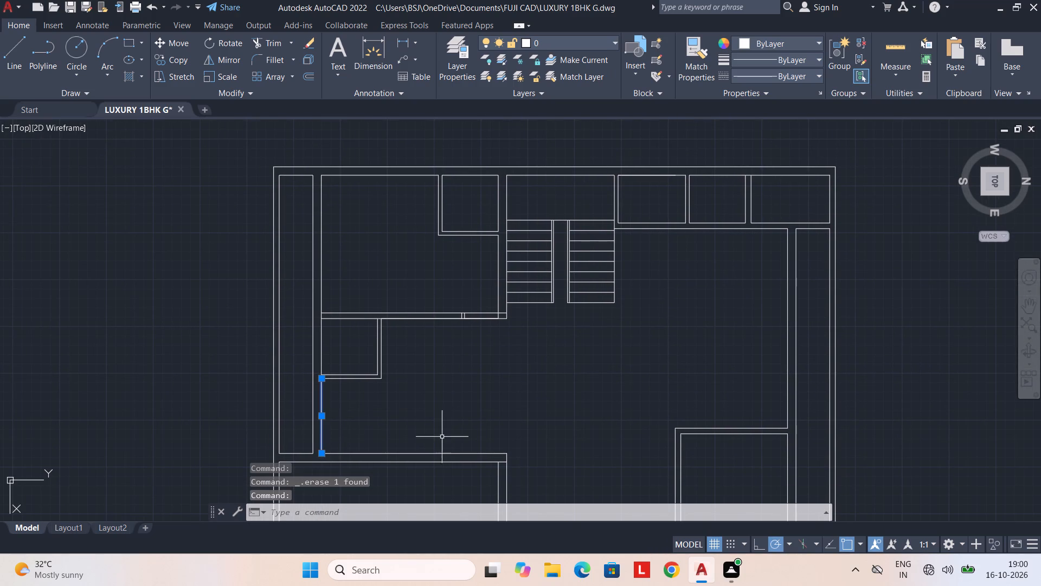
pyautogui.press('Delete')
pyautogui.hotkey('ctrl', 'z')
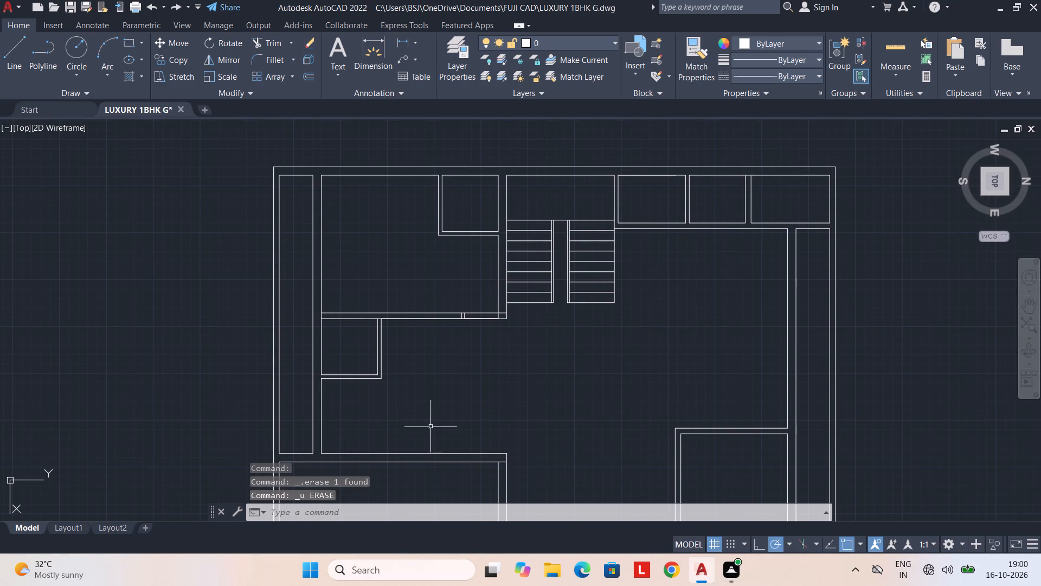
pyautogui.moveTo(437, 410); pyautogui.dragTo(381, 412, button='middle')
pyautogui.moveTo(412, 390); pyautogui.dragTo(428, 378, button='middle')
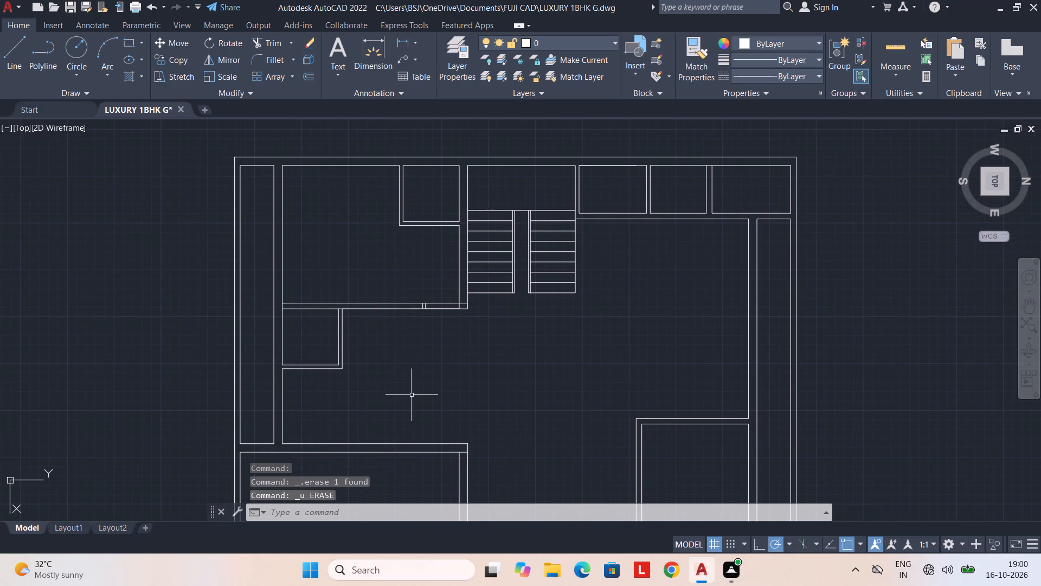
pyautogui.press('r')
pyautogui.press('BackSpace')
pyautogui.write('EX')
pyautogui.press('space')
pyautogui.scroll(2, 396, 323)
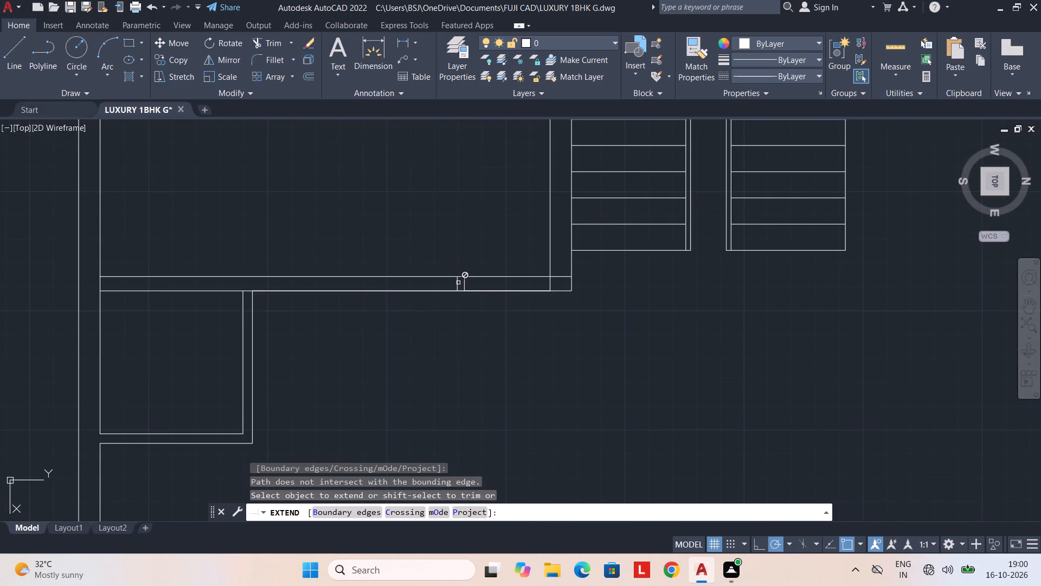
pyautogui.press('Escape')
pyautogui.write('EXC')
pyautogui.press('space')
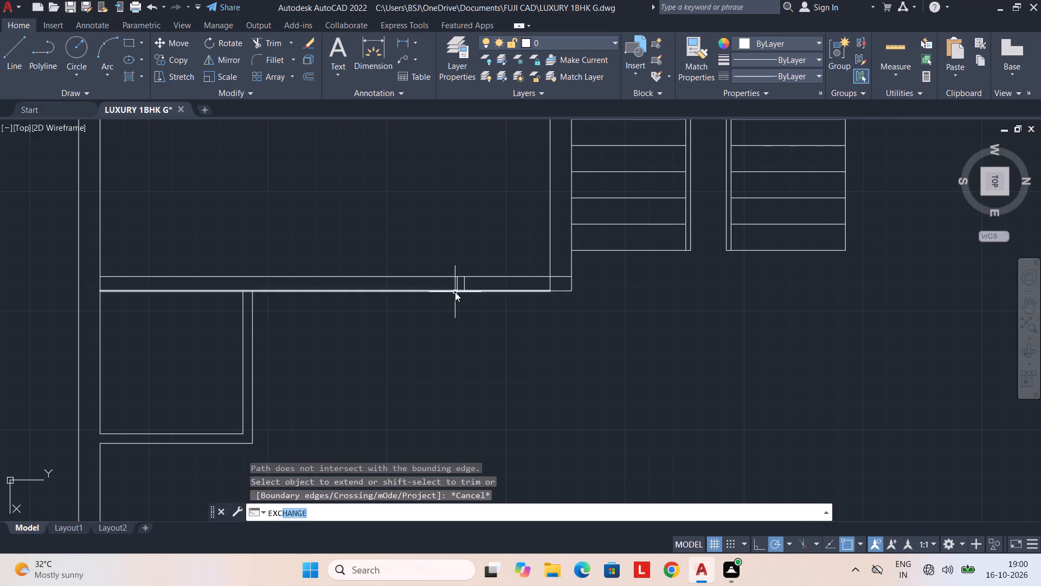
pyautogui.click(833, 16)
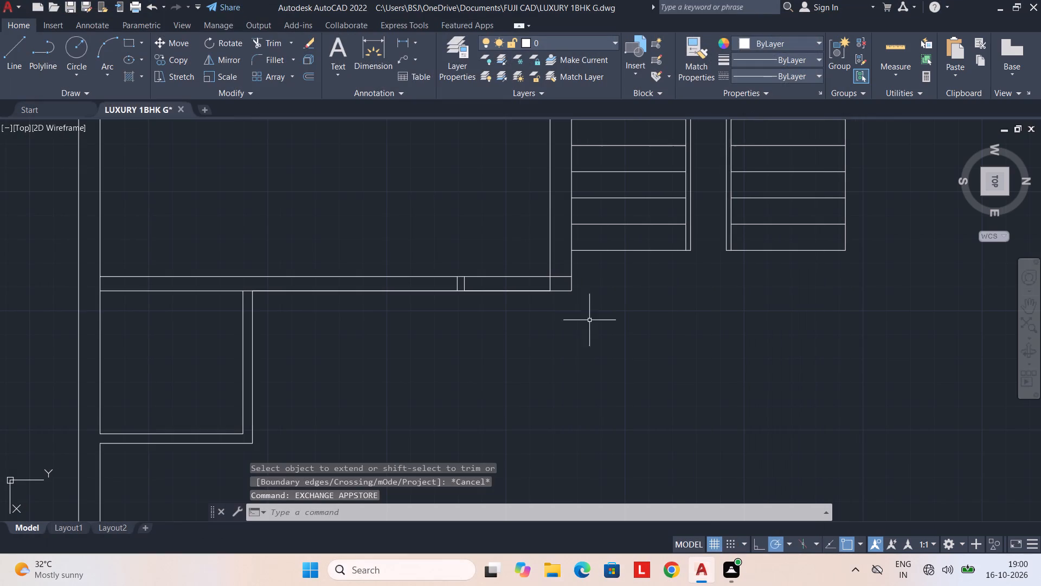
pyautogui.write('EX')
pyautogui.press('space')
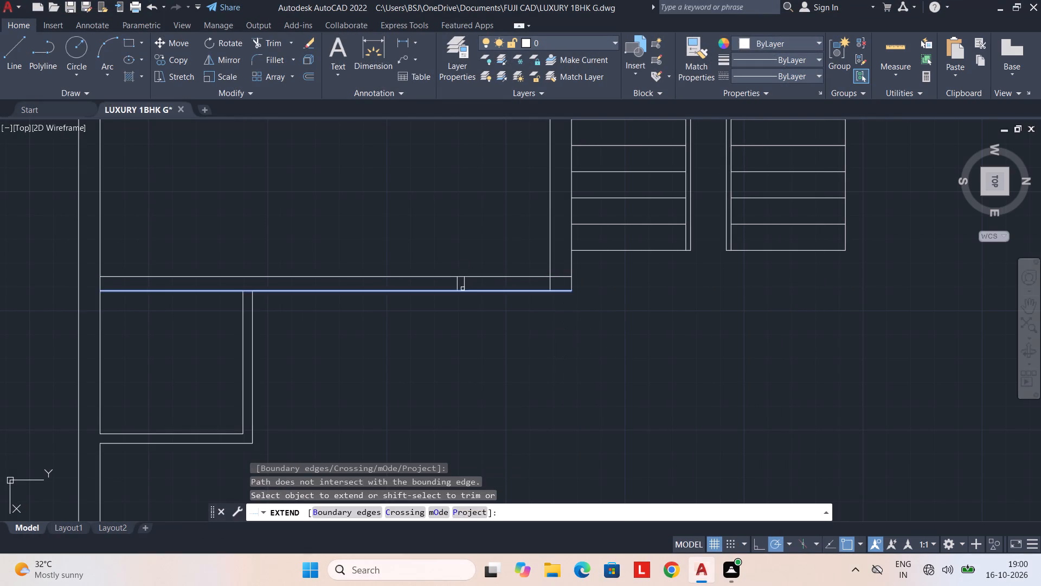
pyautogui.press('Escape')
# Draw an east-west partition line from the short jamb line in the southwest room's east wall to the next wall on the east.
pyautogui.press('l')
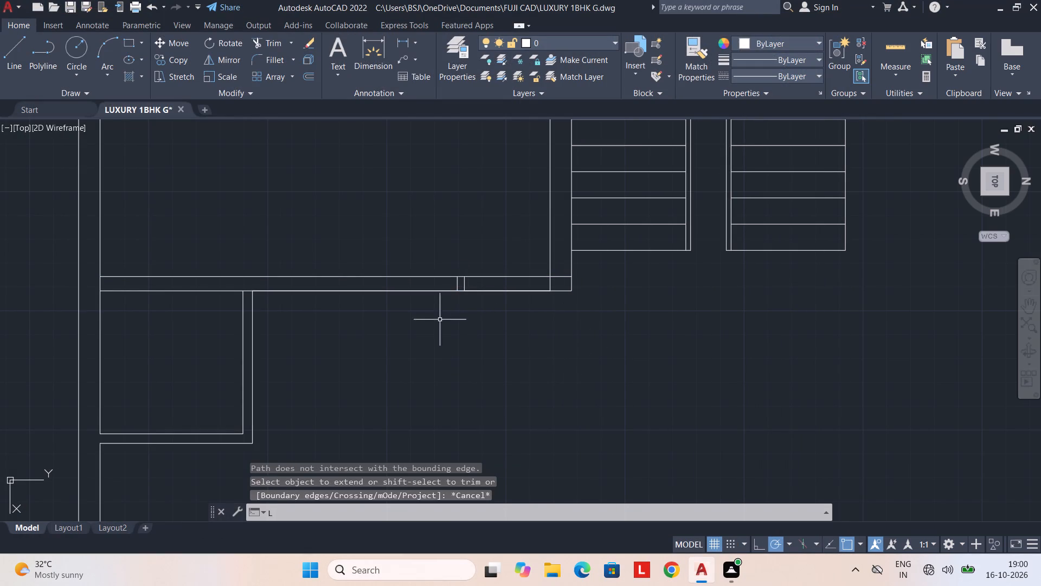
pyautogui.press('space')
pyautogui.click(457, 288)
pyautogui.moveTo(442, 396); pyautogui.dragTo(454, 329, button='middle')
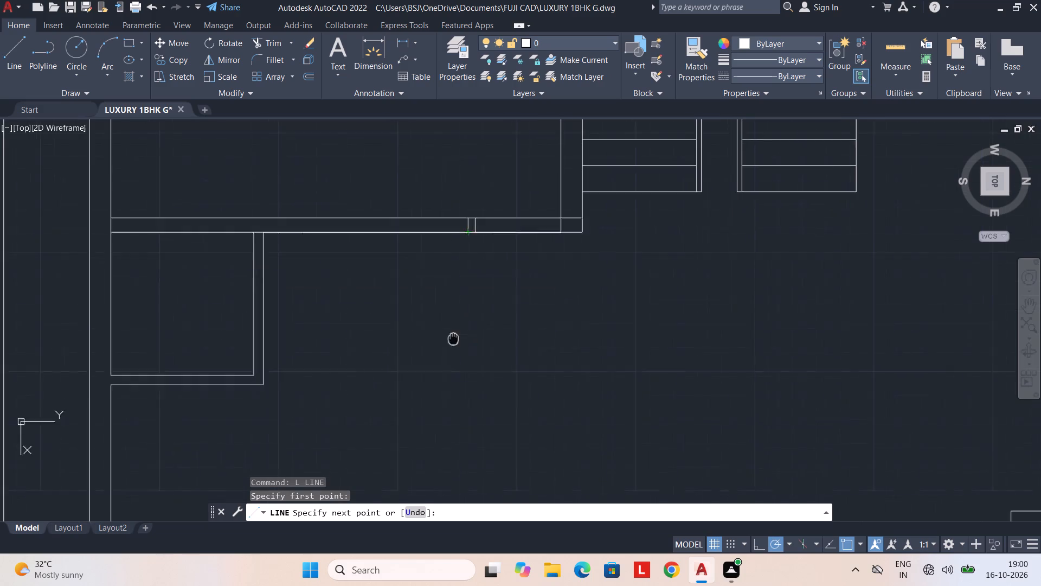
pyautogui.moveTo(454, 329); pyautogui.dragTo(457, 266, button='middle')
pyautogui.moveTo(473, 407); pyautogui.dragTo(473, 289, button='middle')
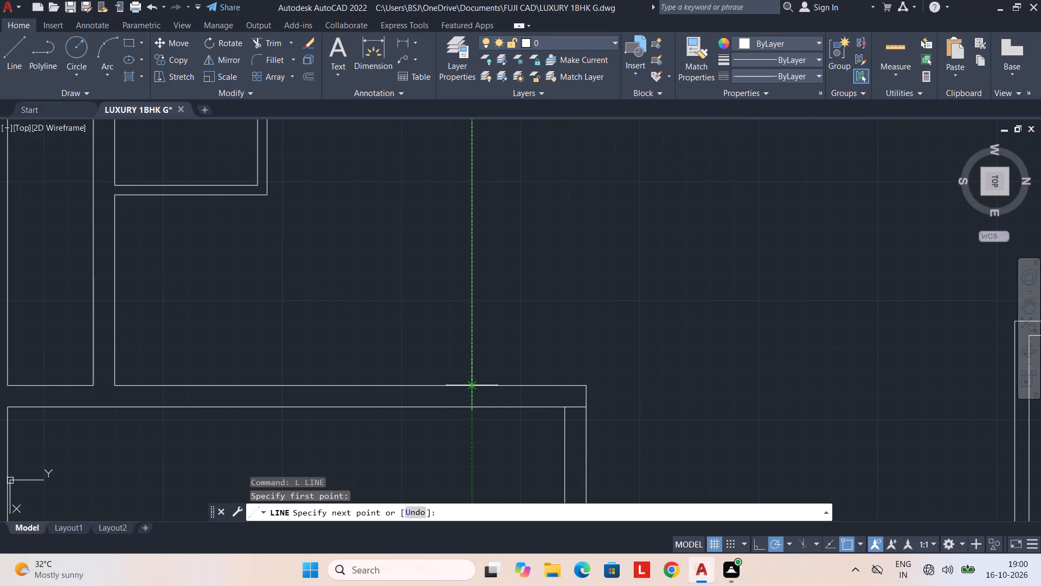
pyautogui.click(469, 382)
pyautogui.scroll(-3, 442, 317)
pyautogui.press('Escape')
pyautogui.moveTo(441, 317); pyautogui.dragTo(443, 364, button='middle')
# Offset the new east-west partition line 6" to the south.
pyautogui.write('OF 6')
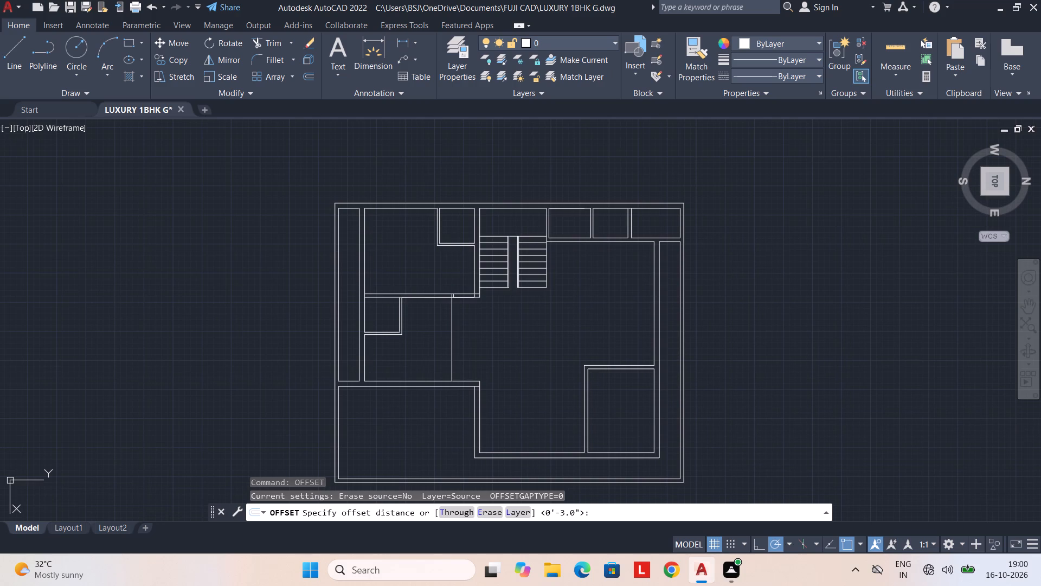
pyautogui.hotkey('shift', '"')
pyautogui.press('Return')
pyautogui.scroll(1, 438, 356)
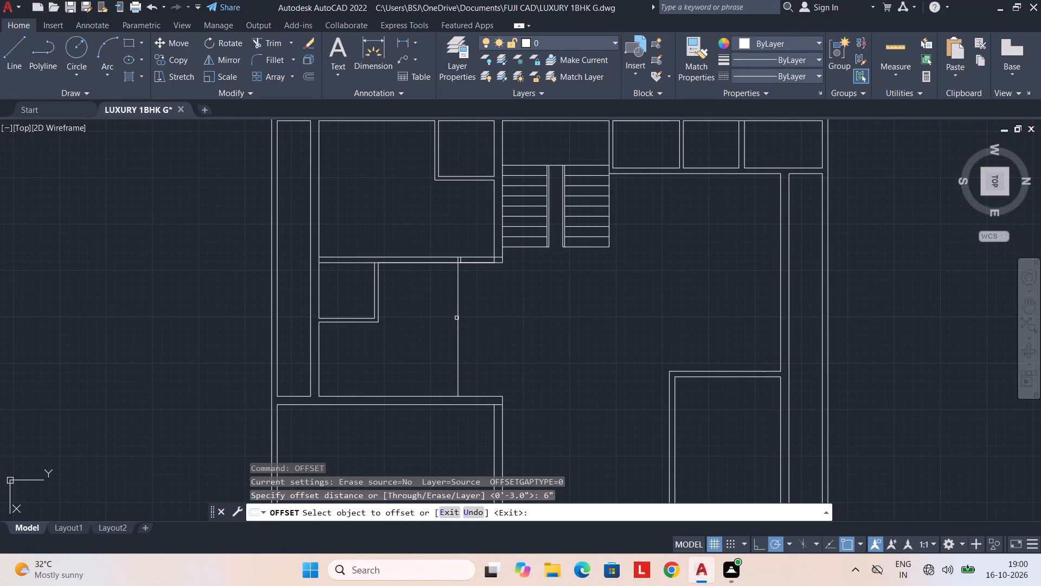
pyautogui.click(456, 305)
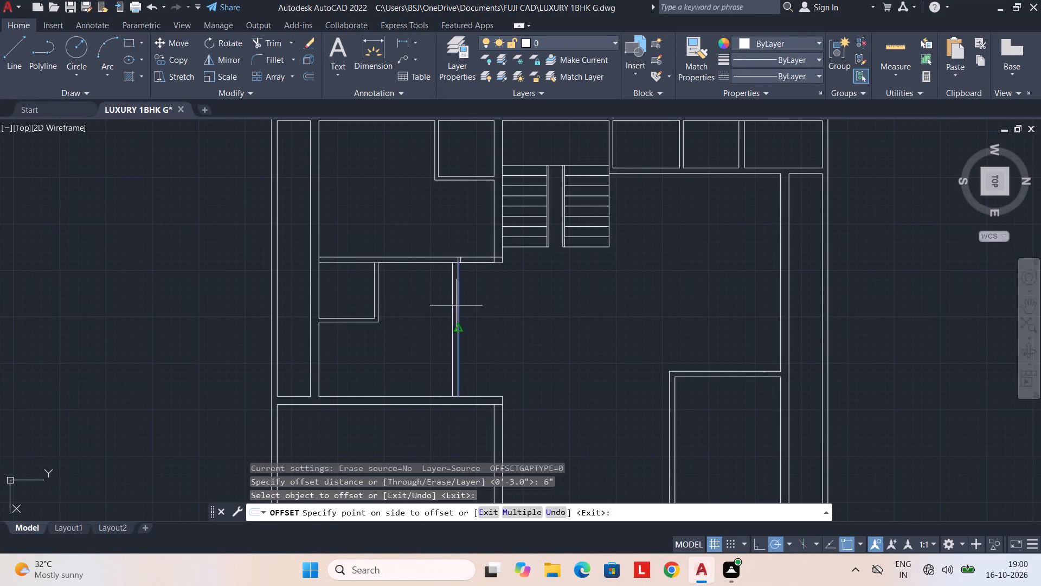
pyautogui.moveTo(393, 320); pyautogui.dragTo(388, 321)
pyautogui.press('Escape')
# Trim the wall face segments between the two lines of the new 6" partition at its east and west ends.
pyautogui.scroll(1, 461, 298)
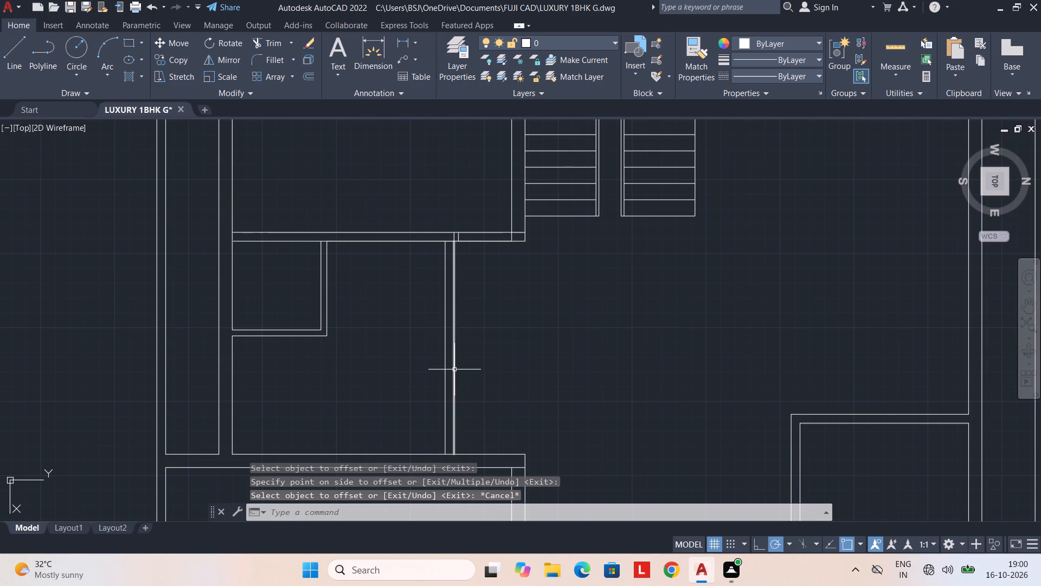
pyautogui.write('TR')
pyautogui.press('space')
pyautogui.click(451, 455)
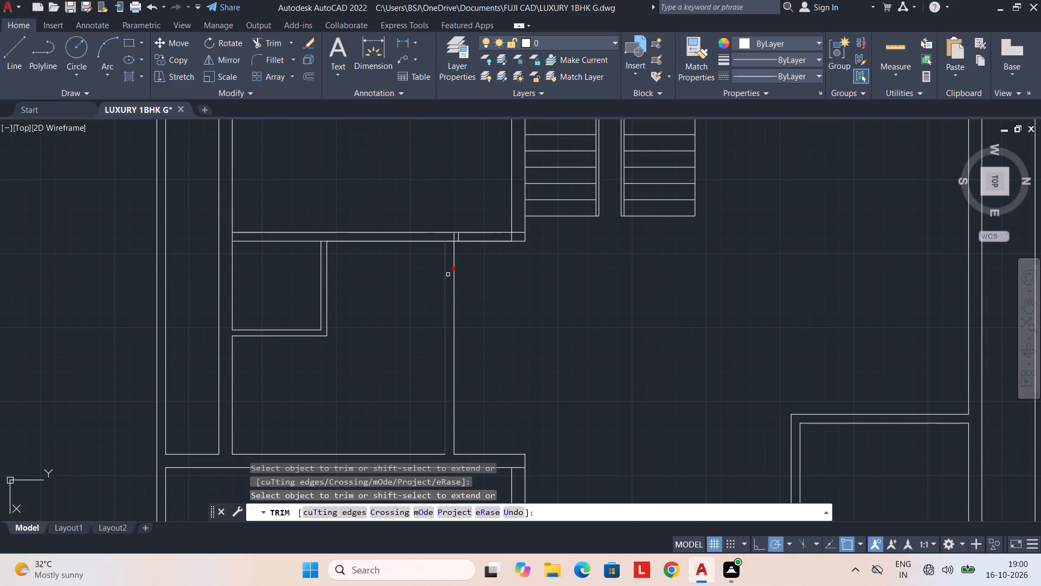
pyautogui.click(448, 243)
pyautogui.moveTo(497, 370); pyautogui.dragTo(491, 370, button='middle')
pyautogui.press('Escape')
# Review the floor plan around the new partition, the hall and the surrounding wall junctions.
pyautogui.moveTo(486, 366); pyautogui.dragTo(465, 323, button='middle')
pyautogui.scroll(-1, 465, 328)
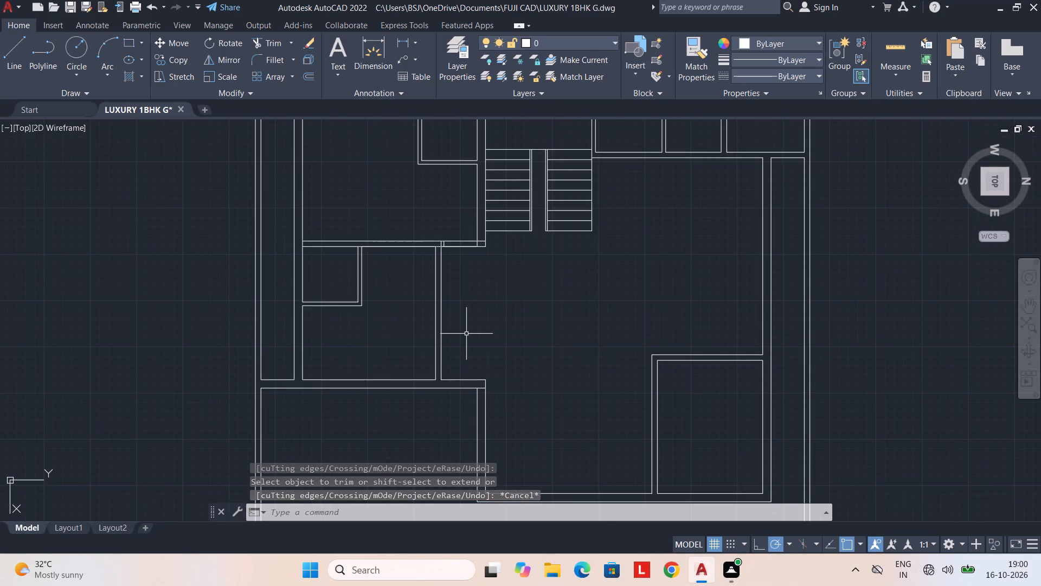
pyautogui.moveTo(471, 334); pyautogui.dragTo(468, 346, button='middle')
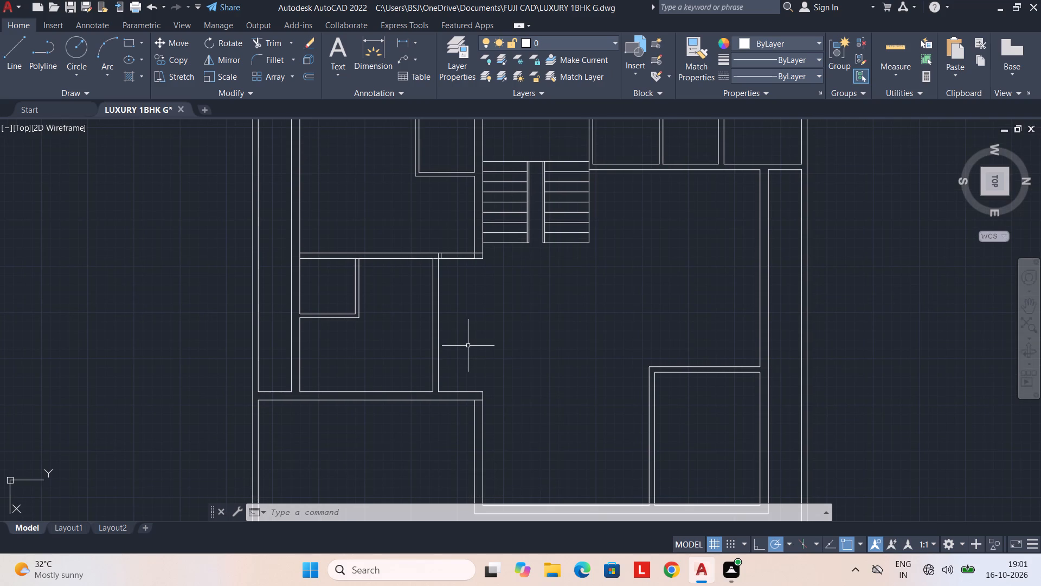
pyautogui.moveTo(467, 343); pyautogui.dragTo(440, 356, button='middle')
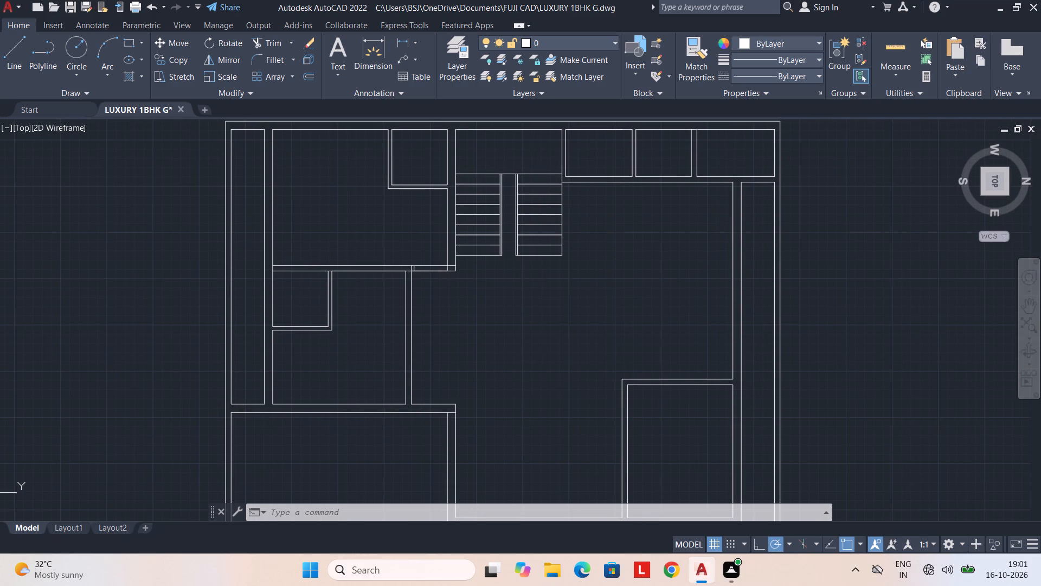
pyautogui.scroll(-1, 439, 352)
pyautogui.moveTo(469, 364); pyautogui.dragTo(461, 335, button='middle')
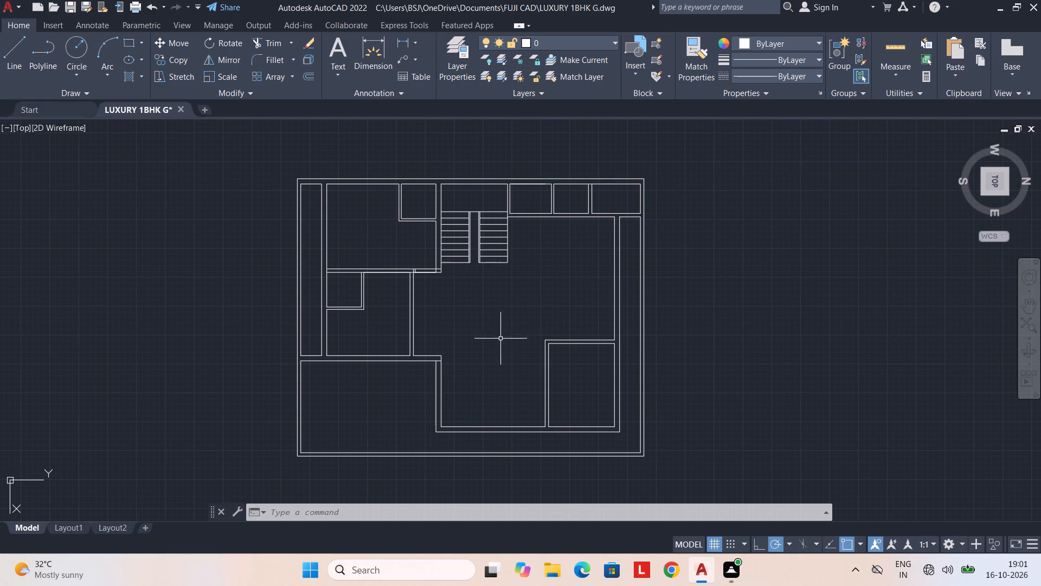
pyautogui.scroll(2, 442, 371)
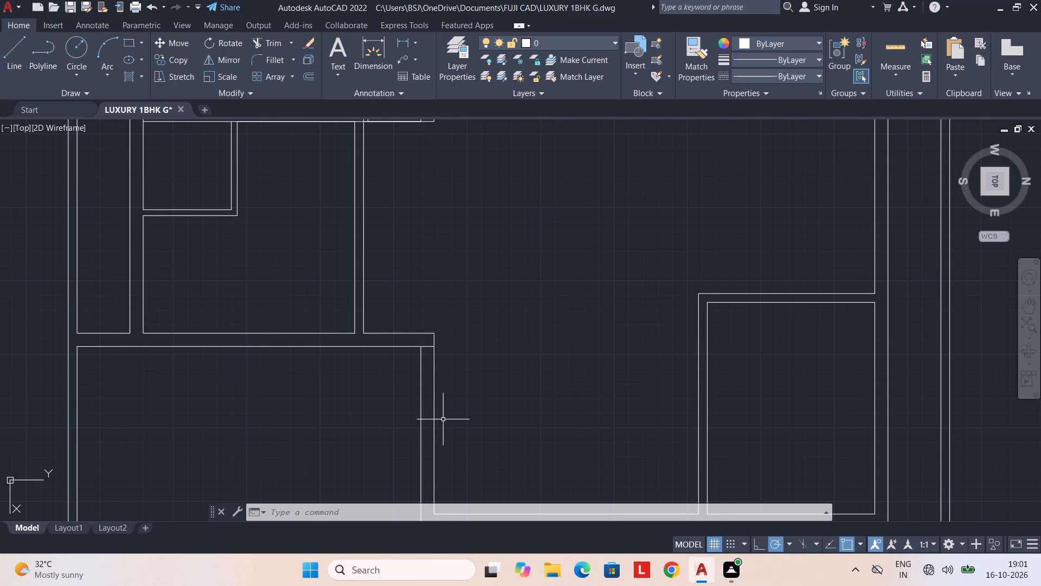
pyautogui.scroll(-2, 481, 397)
pyautogui.moveTo(487, 392); pyautogui.dragTo(508, 371, button='middle')
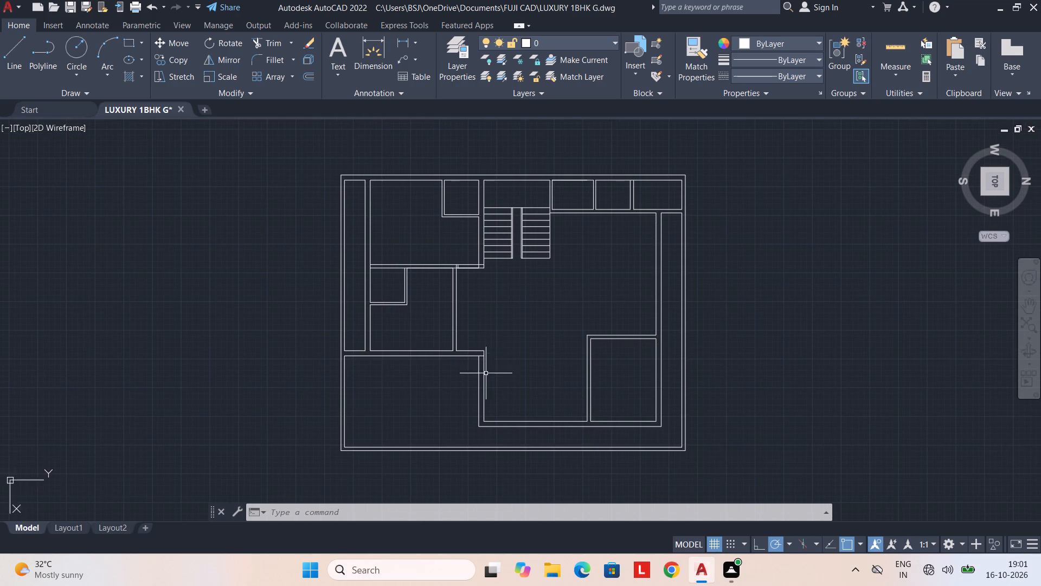
# Trim the short leftover wall line at the northwest corner of the large southeast space.
pyautogui.scroll(1, 485, 371)
pyautogui.write('TR')
pyautogui.press('space')
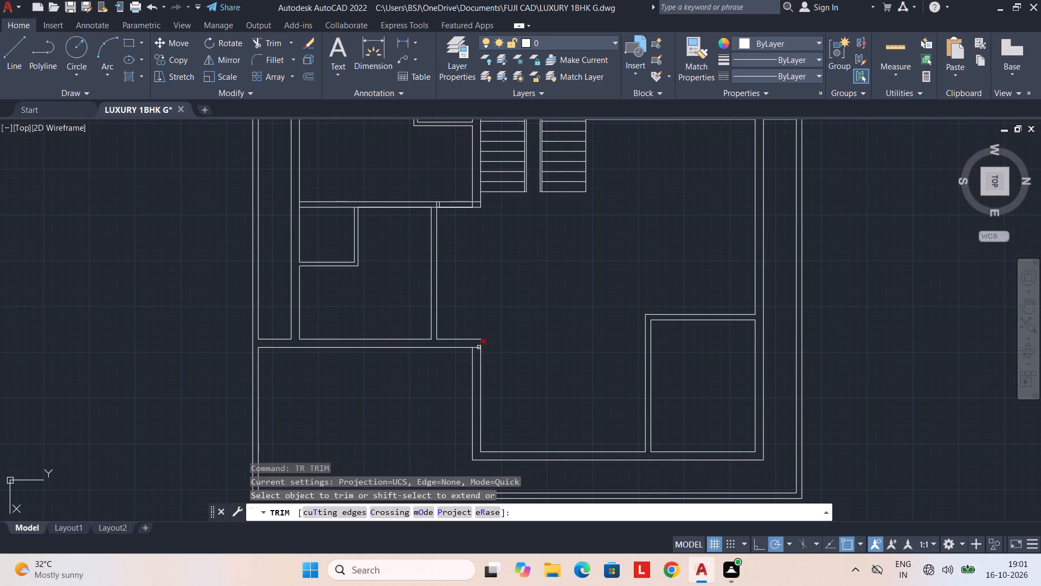
pyautogui.click(477, 348)
# Trim the east face of the north-south wall between the two lines of the east-west partition where they meet.
pyautogui.moveTo(454, 214); pyautogui.dragTo(464, 228, button='middle')
pyautogui.scroll(3, 452, 221)
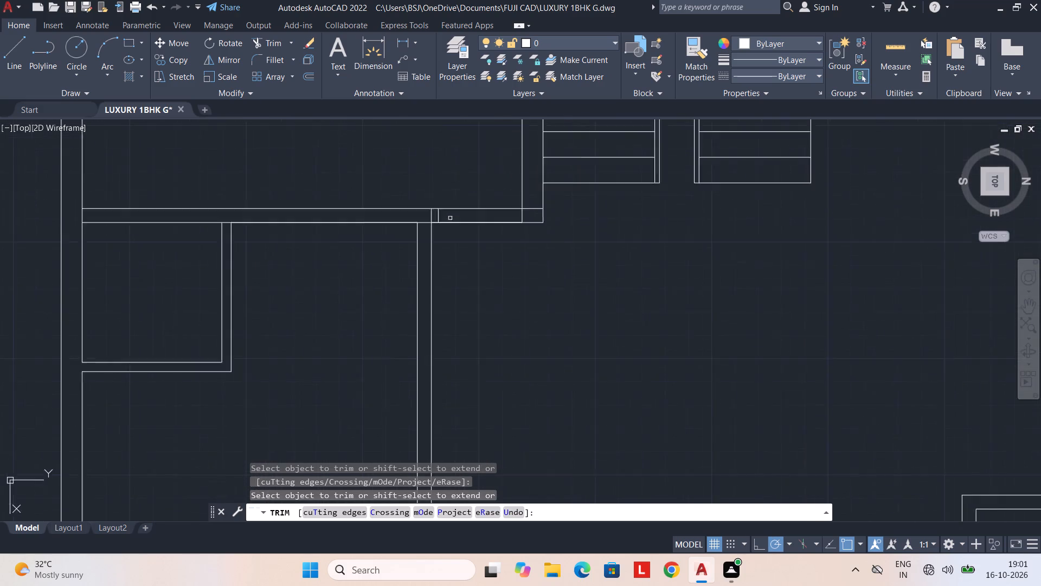
pyautogui.click(406, 226)
pyautogui.click(303, 226)
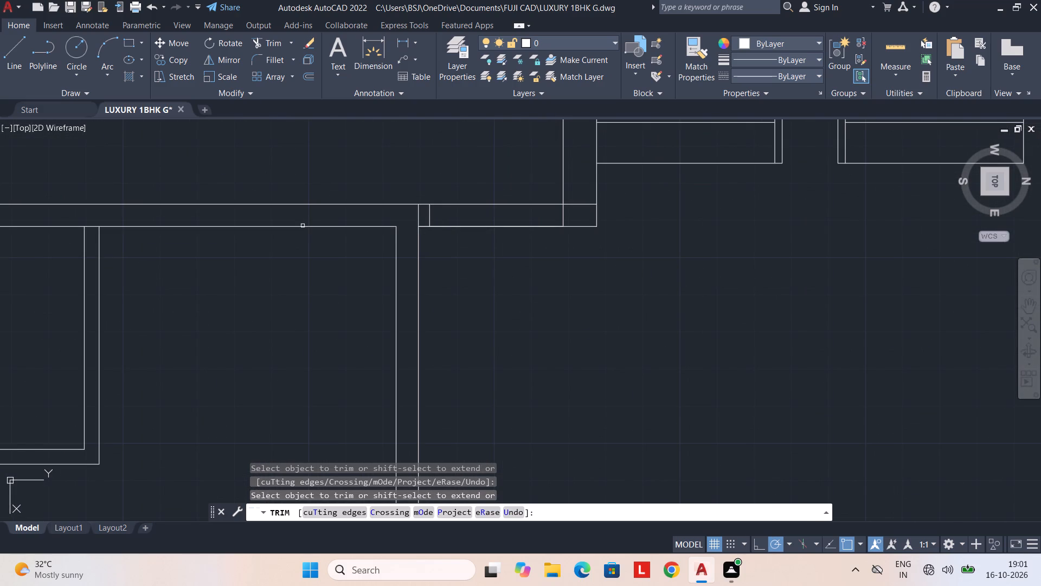
pyautogui.click(462, 228)
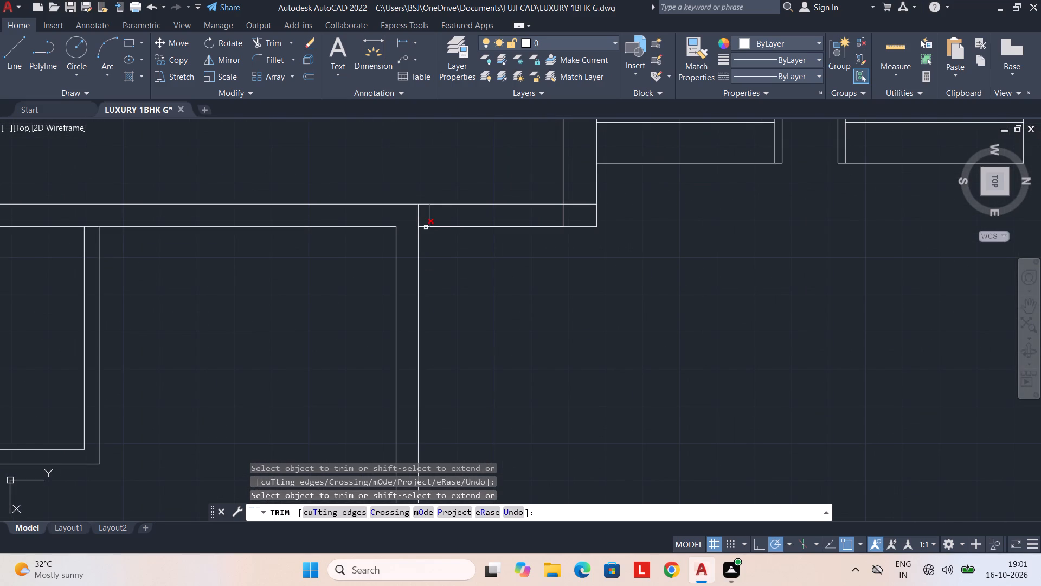
pyautogui.click(425, 227)
pyautogui.click(534, 225)
# Trim the wall face segment between the double lines of the small L-shaped enclosure where it meets the north-south wall.
pyautogui.scroll(-2, 529, 292)
pyautogui.moveTo(530, 292); pyautogui.dragTo(530, 247, button='middle')
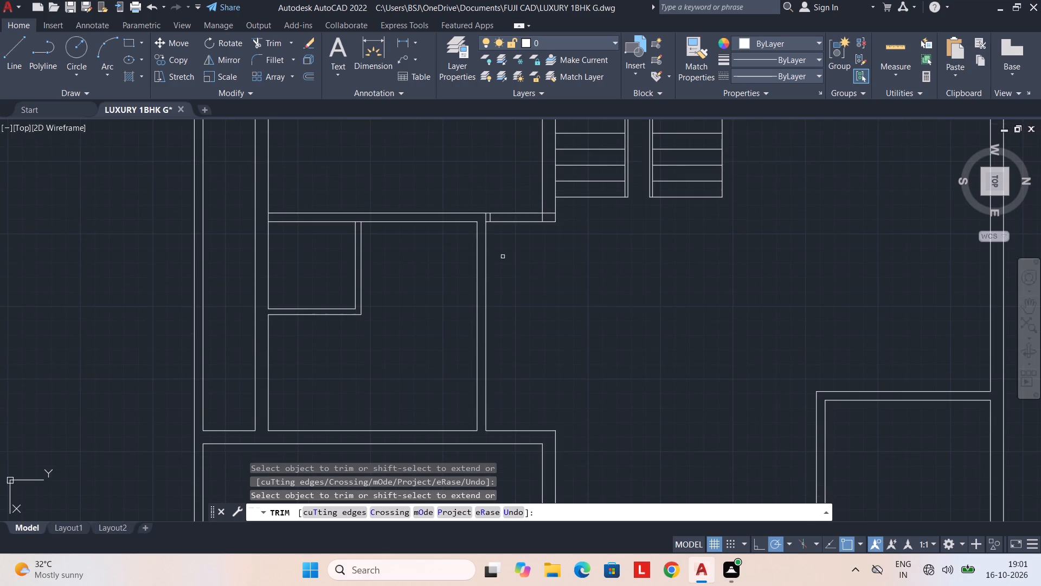
pyautogui.scroll(3, 481, 218)
pyautogui.scroll(-3, 520, 274)
pyautogui.moveTo(535, 288); pyautogui.dragTo(481, 253, button='middle')
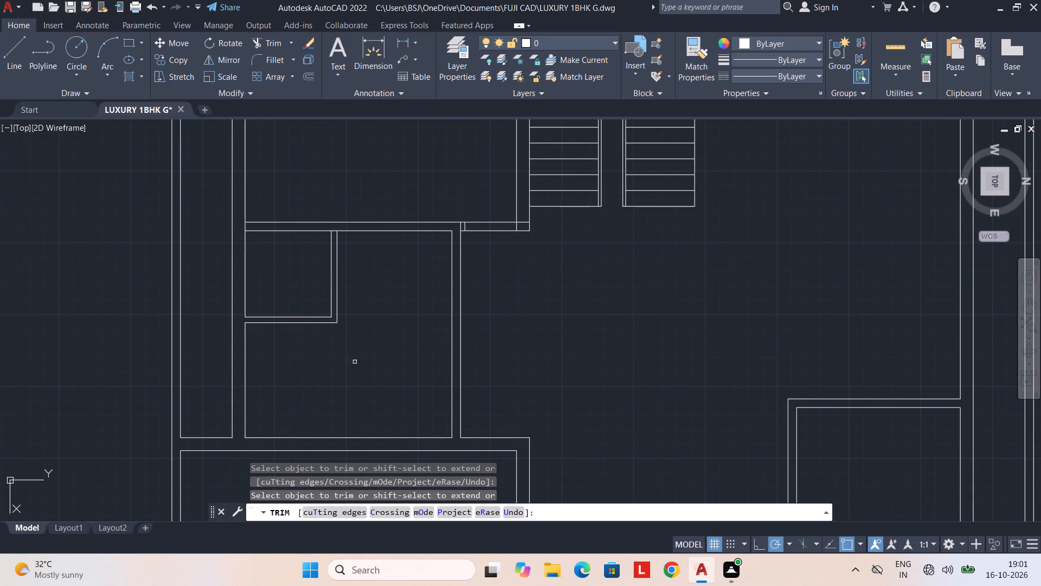
pyautogui.moveTo(388, 378); pyautogui.dragTo(380, 359, button='middle')
pyautogui.scroll(-2, 380, 359)
pyautogui.scroll(3, 337, 303)
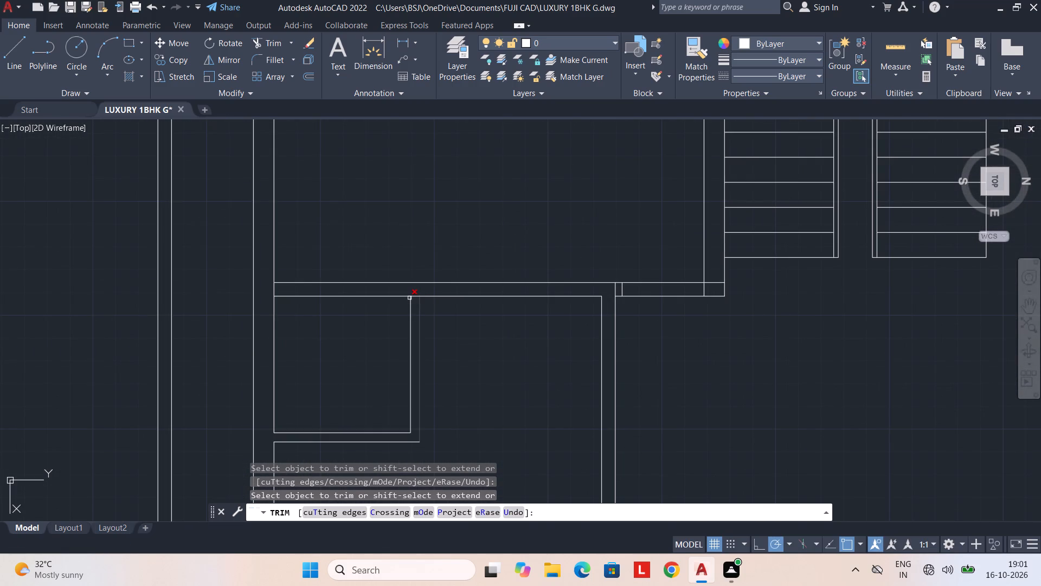
pyautogui.click(413, 298)
# Trim the overlapping wall line ends at the inner northeast corner of the southwest room, beside the staircase.
pyautogui.scroll(-3, 482, 308)
pyautogui.moveTo(486, 312); pyautogui.dragTo(453, 330, button='middle')
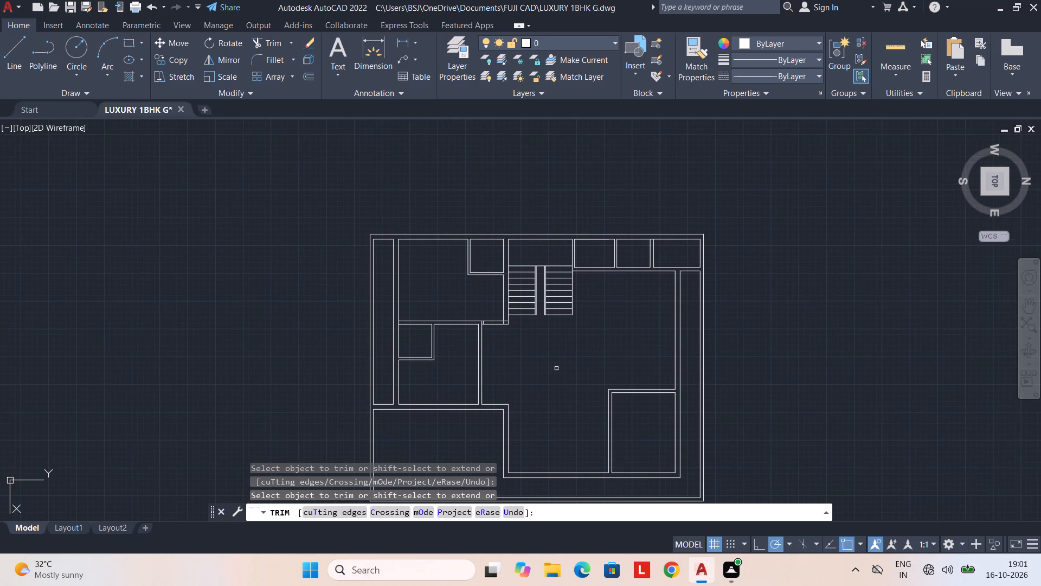
pyautogui.moveTo(556, 362); pyautogui.dragTo(535, 305, button='middle')
pyautogui.scroll(3, 473, 274)
pyautogui.moveTo(503, 234); pyautogui.dragTo(496, 249)
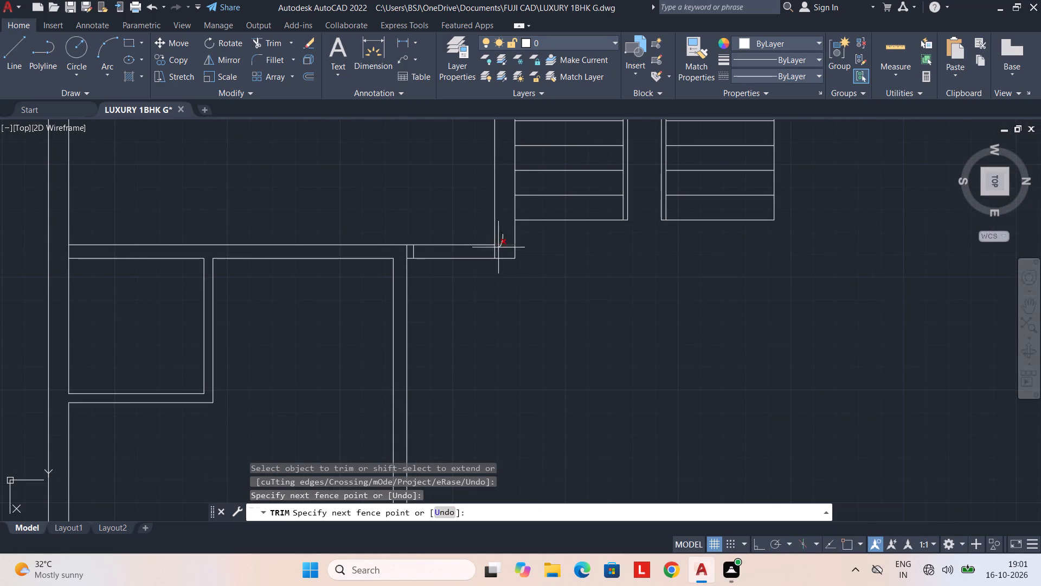
pyautogui.moveTo(496, 249); pyautogui.dragTo(486, 251)
# Review the whole floor plan and the cleaned-up wall junctions around the hall and the southeast space.
pyautogui.scroll(-2, 498, 253)
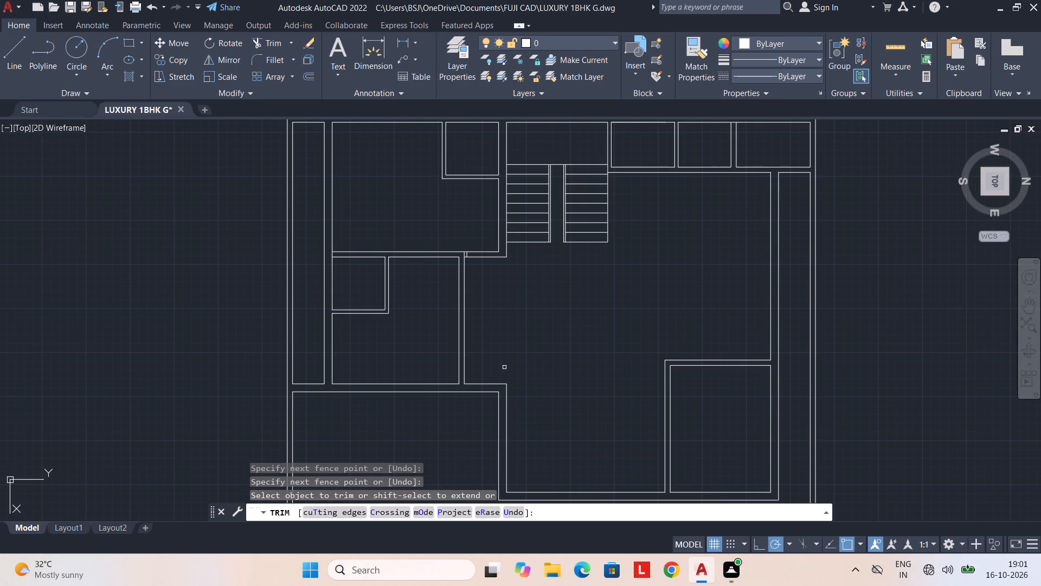
pyautogui.scroll(-2, 505, 359)
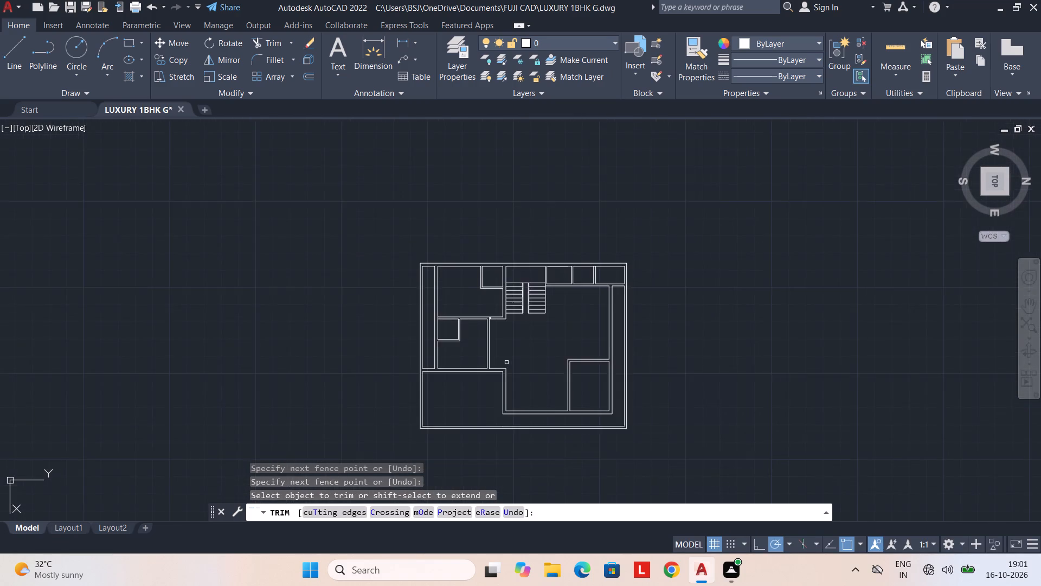
pyautogui.moveTo(508, 365); pyautogui.dragTo(436, 311, button='middle')
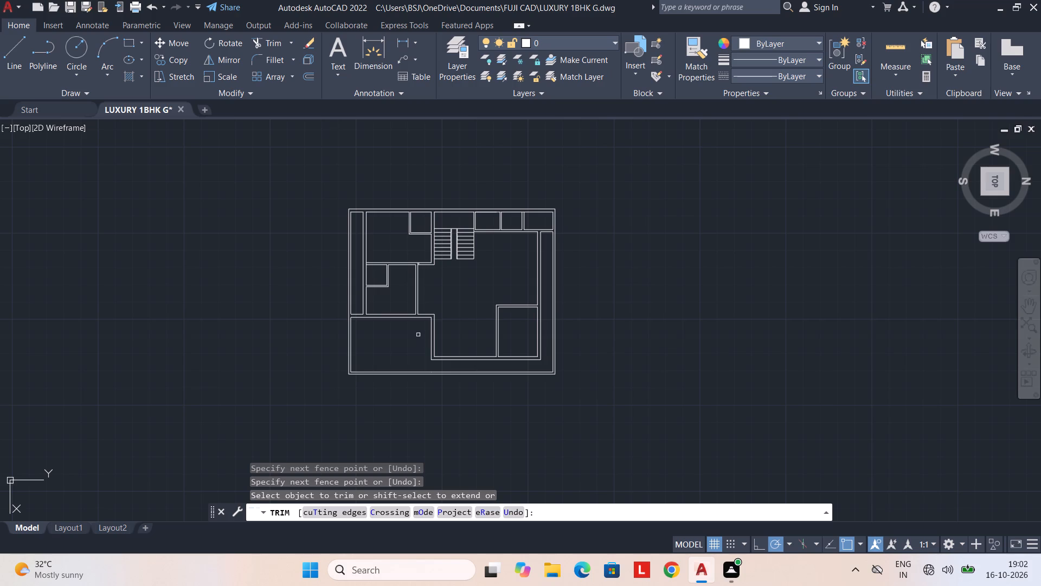
pyautogui.moveTo(389, 336); pyautogui.dragTo(465, 325, button='middle')
pyautogui.scroll(2, 462, 328)
pyautogui.moveTo(465, 333); pyautogui.dragTo(430, 356, button='middle')
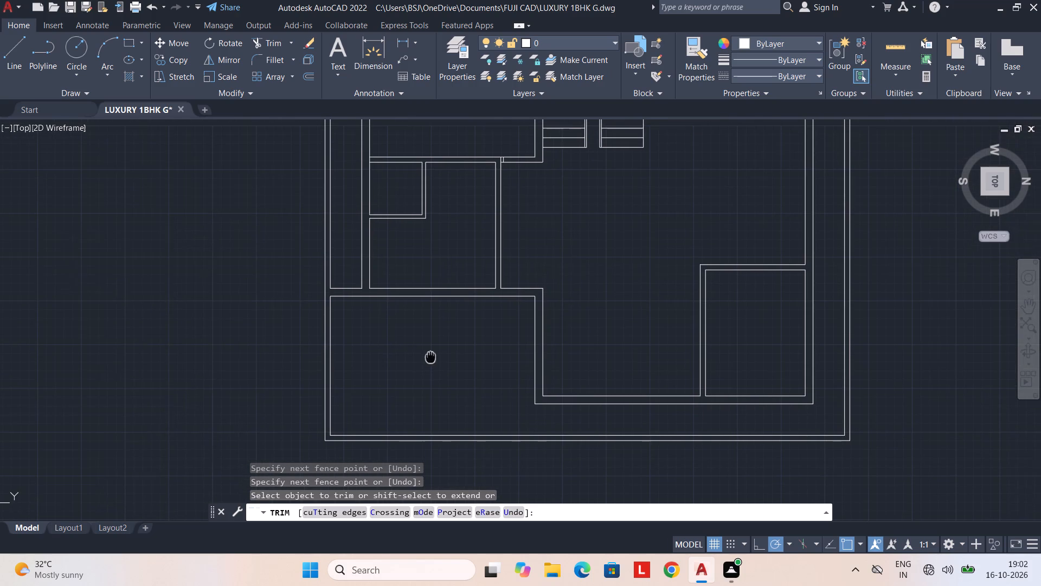
pyautogui.moveTo(430, 356); pyautogui.dragTo(430, 356, button='middle')
pyautogui.moveTo(432, 349); pyautogui.dragTo(399, 383, button='middle')
pyautogui.scroll(-1, 399, 383)
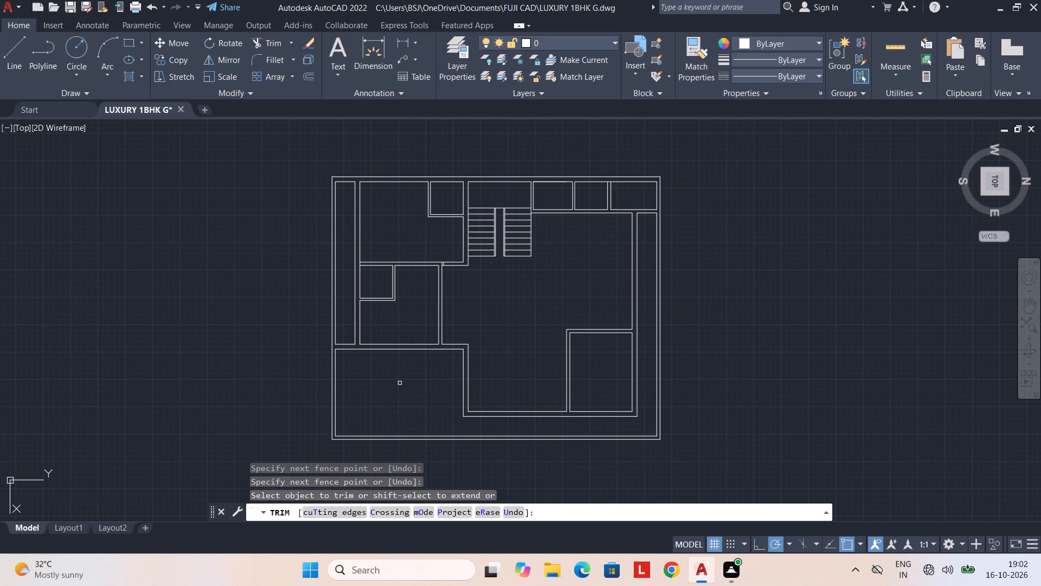
pyautogui.moveTo(411, 383); pyautogui.dragTo(399, 387, button='middle')
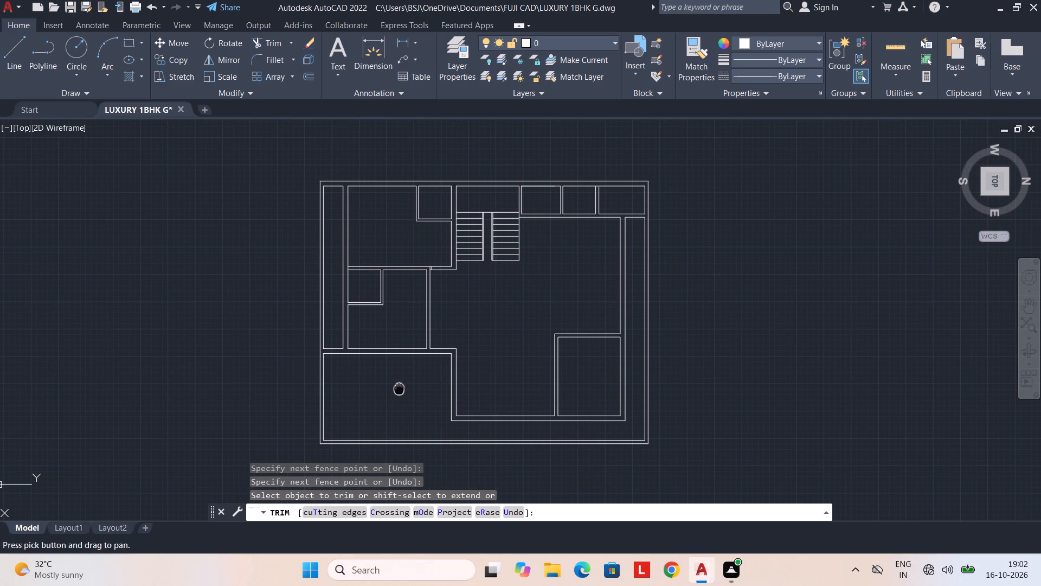
pyautogui.press('Escape')
# Draw a jamb line across the east-west partition, 3" east of its inner corner with the north-south wall.
pyautogui.press('l')
pyautogui.press('space')
pyautogui.scroll(2, 401, 355)
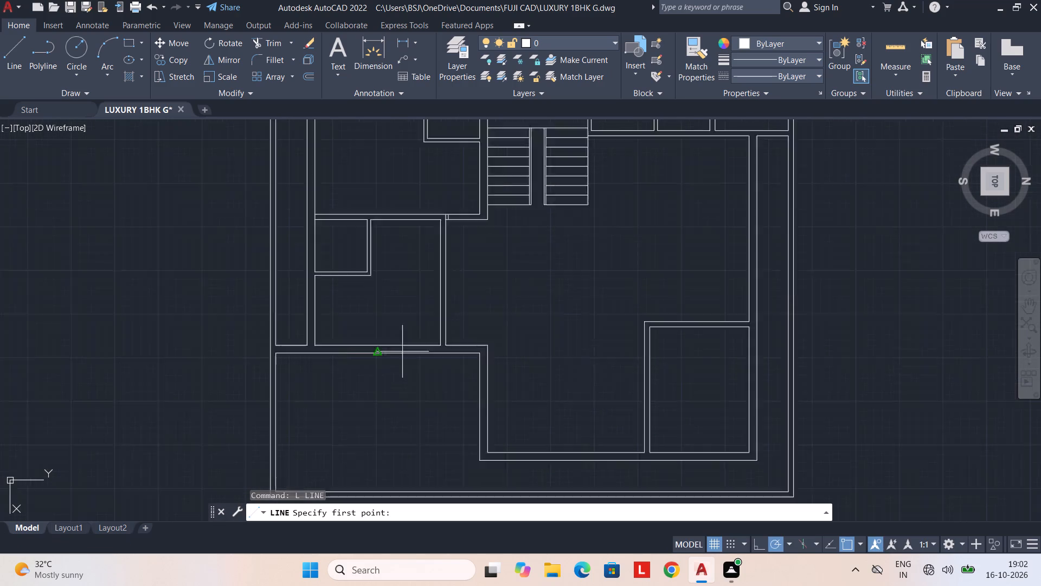
pyautogui.scroll(1, 464, 338)
pyautogui.moveTo(486, 271); pyautogui.dragTo(479, 394, button='middle')
pyautogui.moveTo(476, 317); pyautogui.dragTo(472, 367, button='middle')
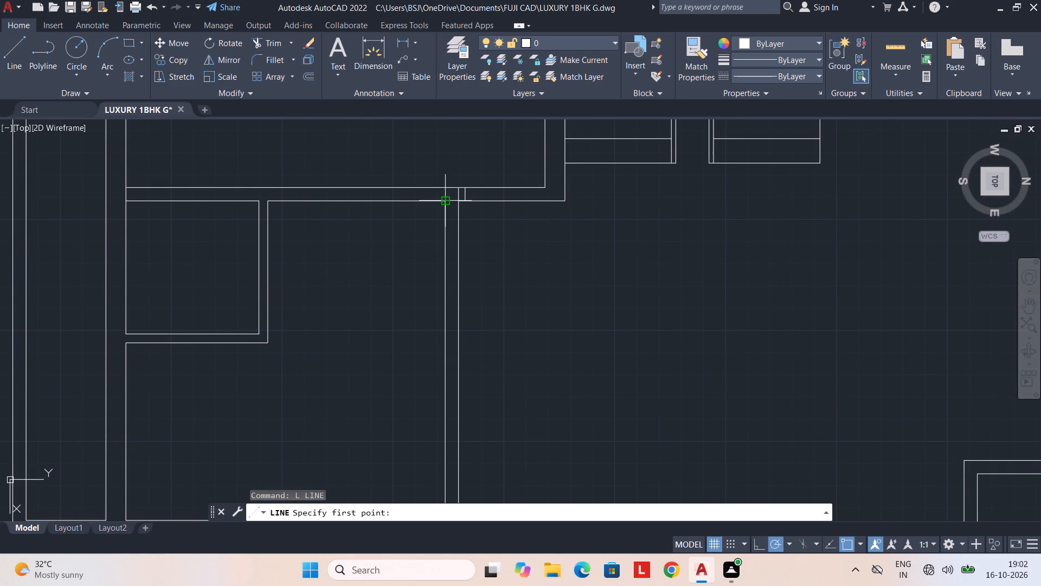
pyautogui.moveTo(415, 408); pyautogui.dragTo(412, 318, button='middle')
pyautogui.moveTo(415, 316); pyautogui.dragTo(406, 441, button='middle')
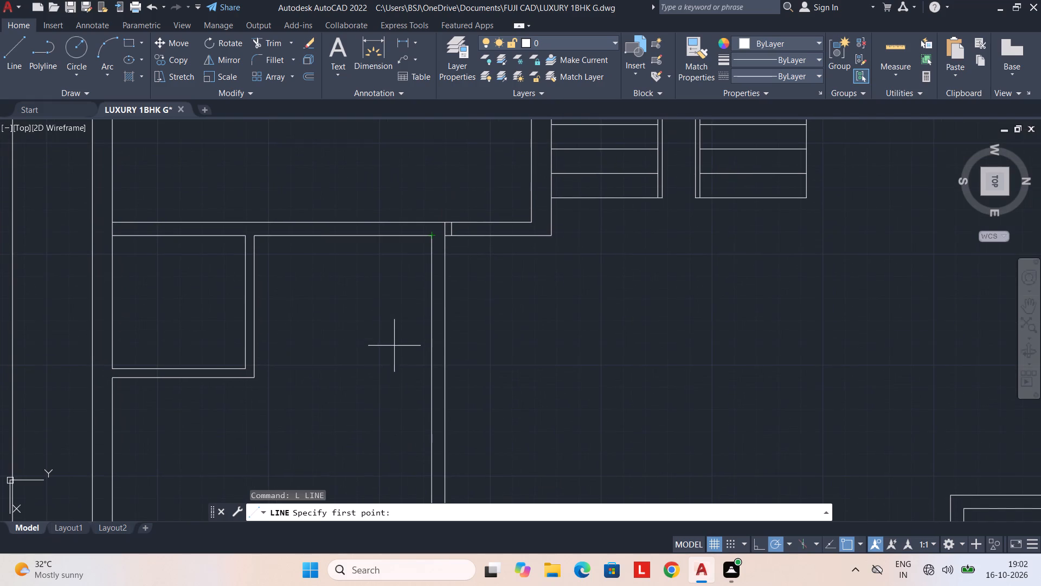
pyautogui.moveTo(393, 336); pyautogui.dragTo(393, 352, button='middle')
pyautogui.moveTo(393, 352); pyautogui.dragTo(388, 328, button='middle')
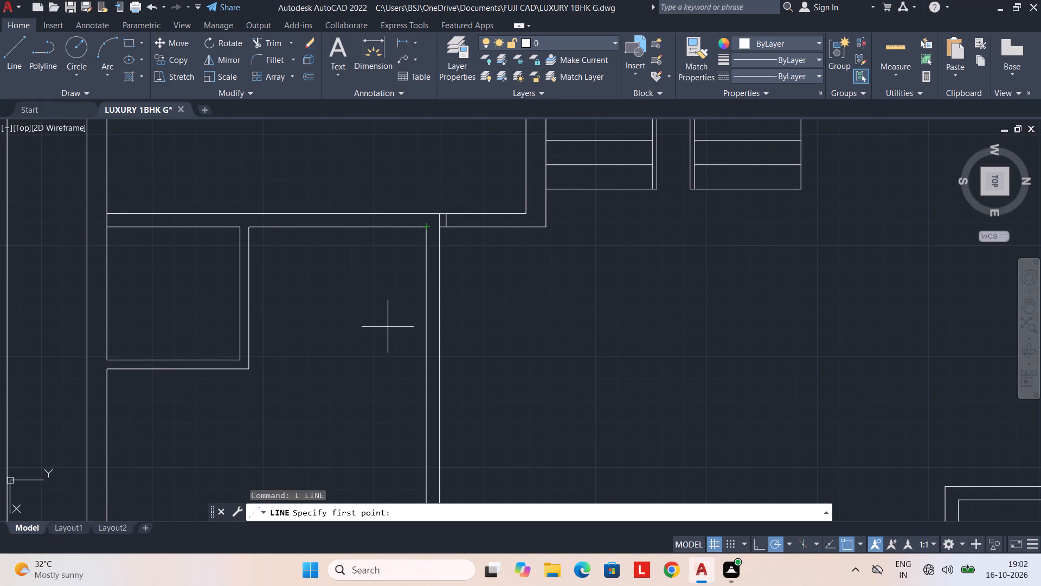
pyautogui.click(429, 230)
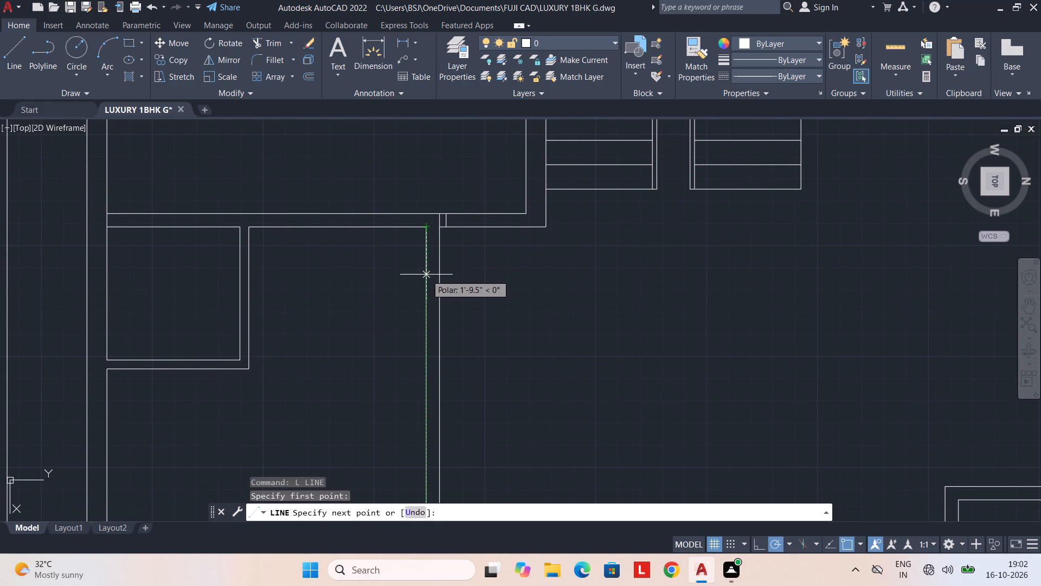
pyautogui.write('3"')
pyautogui.press('Return')
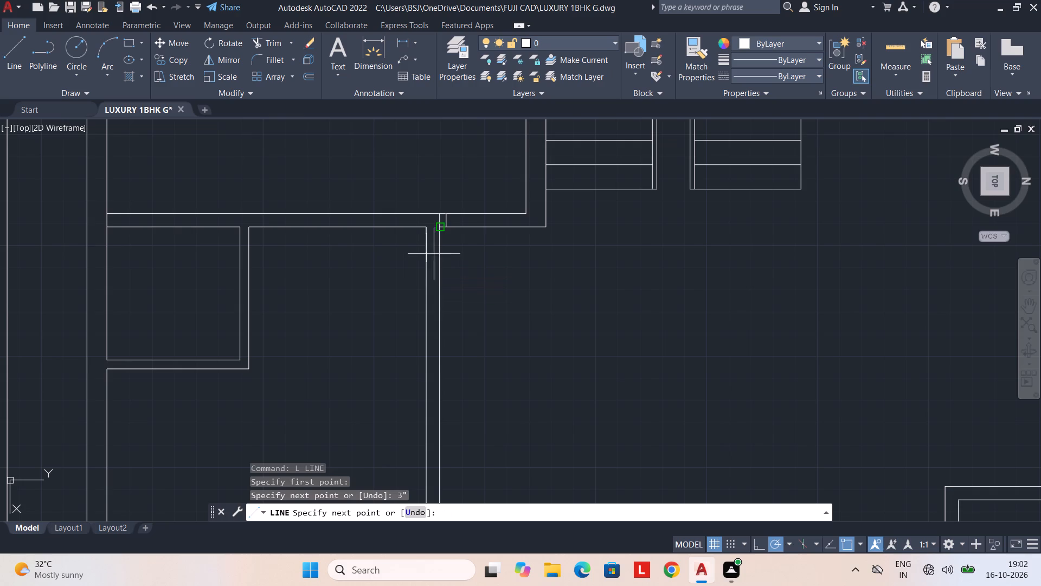
pyautogui.click(442, 238)
pyautogui.press('Escape')
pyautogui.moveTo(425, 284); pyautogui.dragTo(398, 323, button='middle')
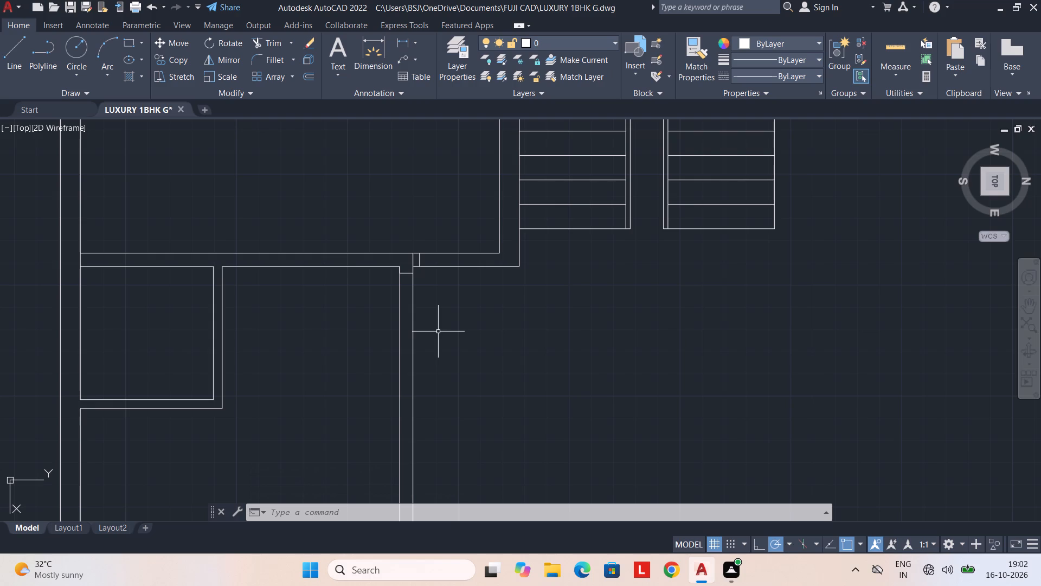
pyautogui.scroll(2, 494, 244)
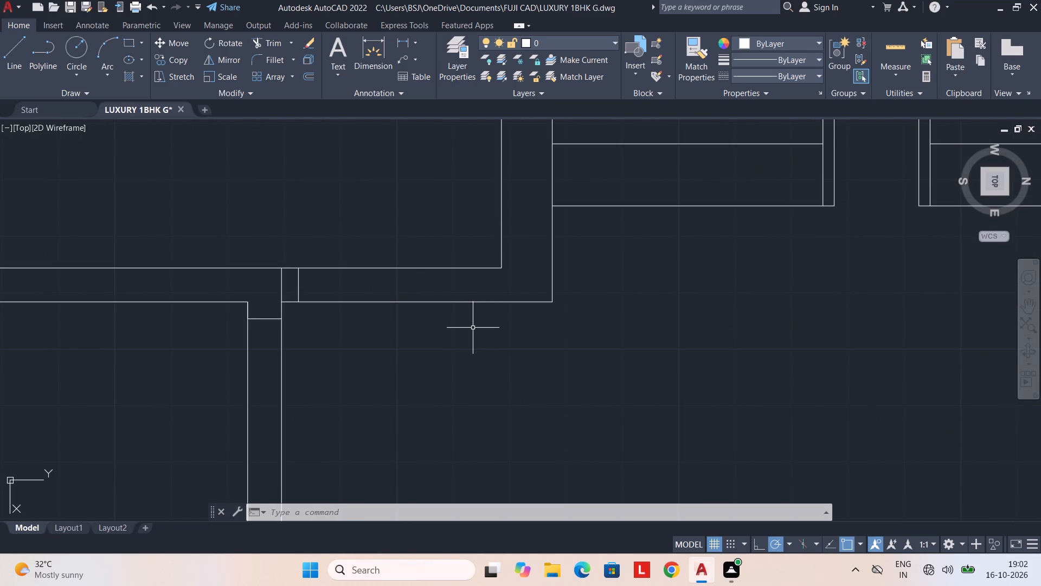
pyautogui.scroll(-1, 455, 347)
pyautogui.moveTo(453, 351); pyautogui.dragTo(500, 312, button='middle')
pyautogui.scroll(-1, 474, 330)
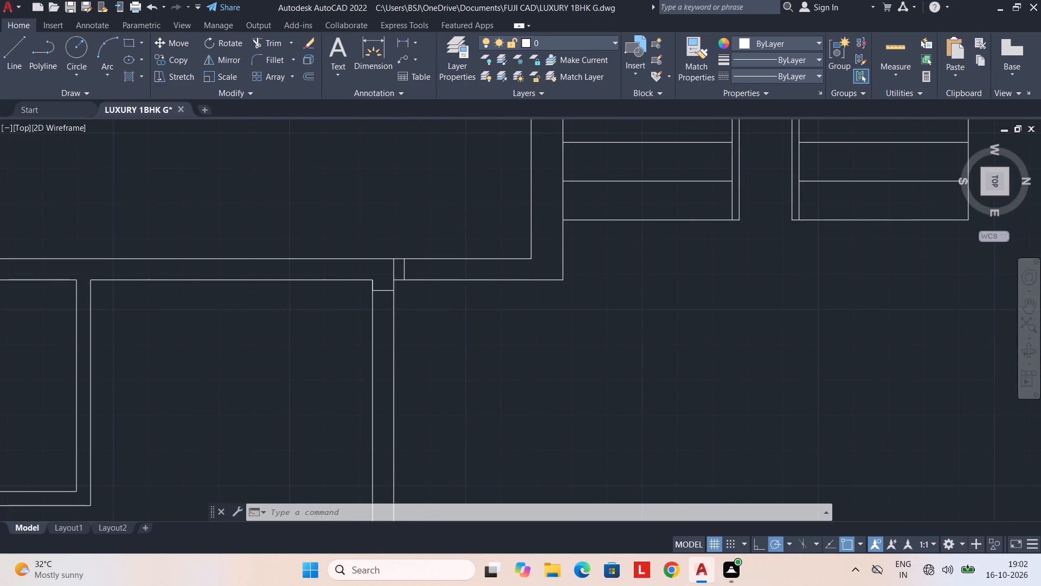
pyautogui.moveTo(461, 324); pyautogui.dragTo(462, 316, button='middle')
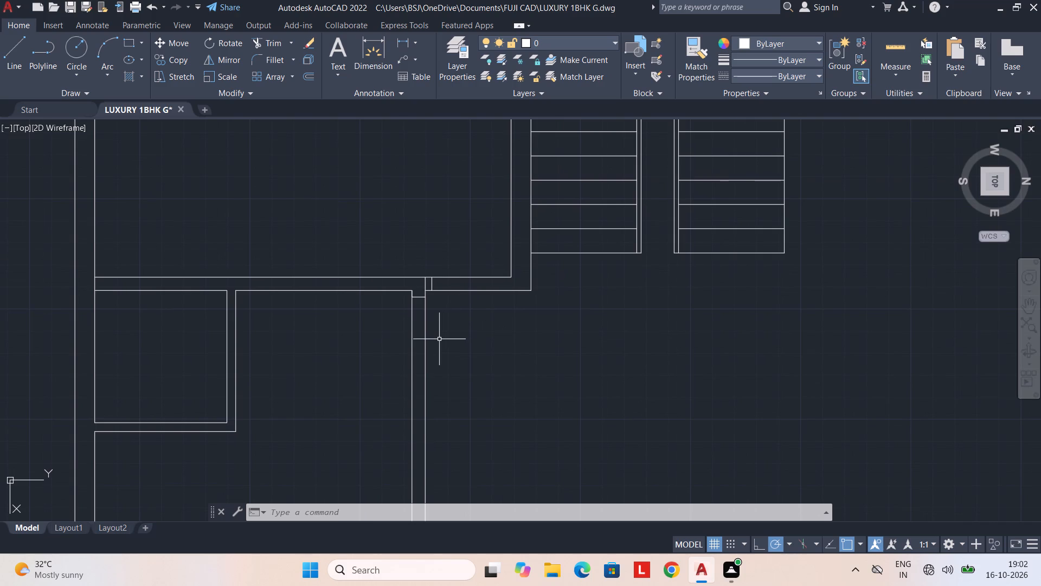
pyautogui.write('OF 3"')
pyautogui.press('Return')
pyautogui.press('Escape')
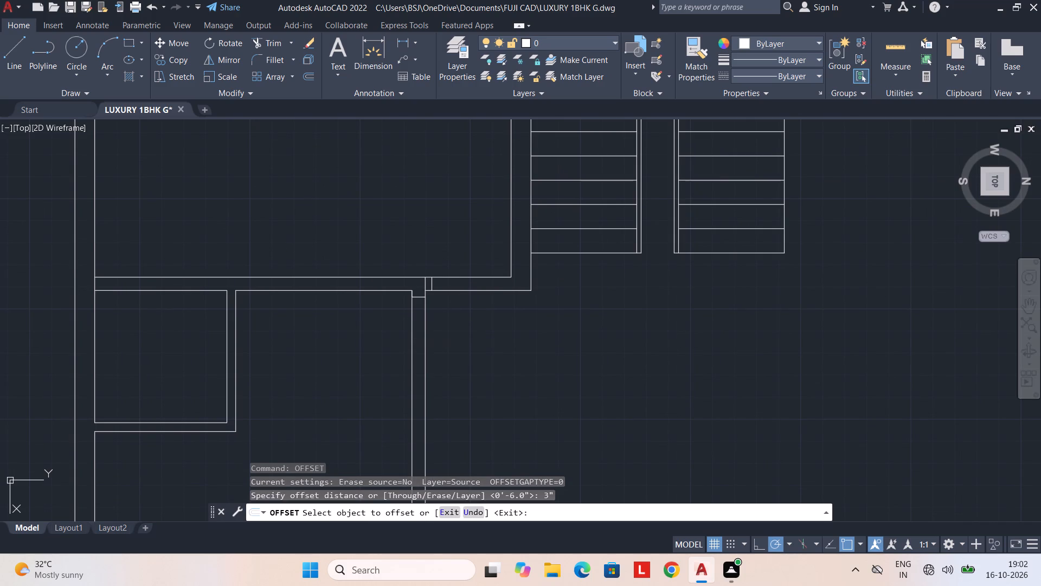
# Draw a jamb line across the north-south wall, 3" south of the southwest room's inner northeast corner.
pyautogui.press('l')
pyautogui.press('space')
pyautogui.click(510, 277)
pyautogui.scroll(3, 499, 278)
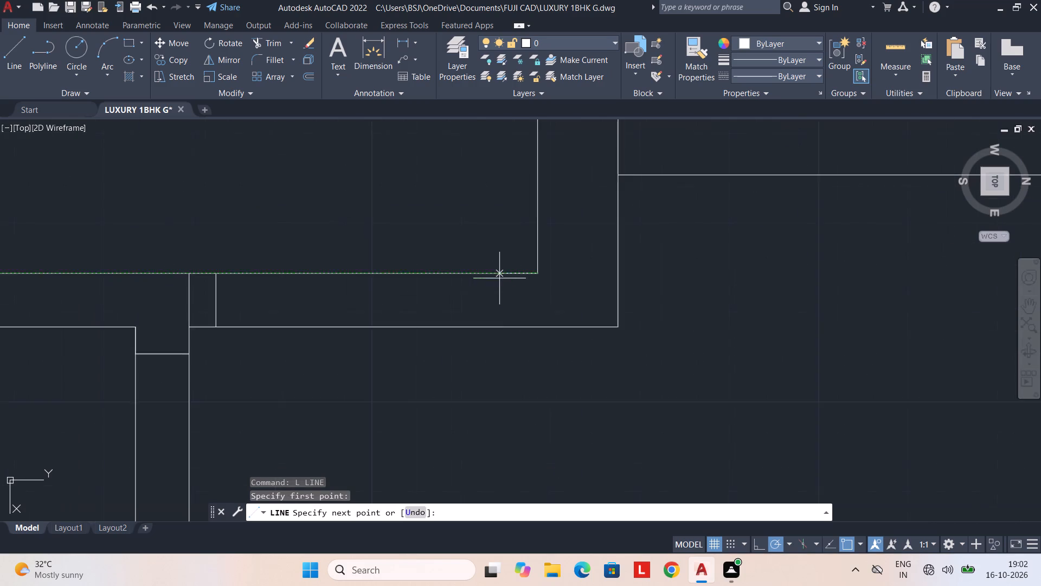
pyautogui.scroll(3, 499, 278)
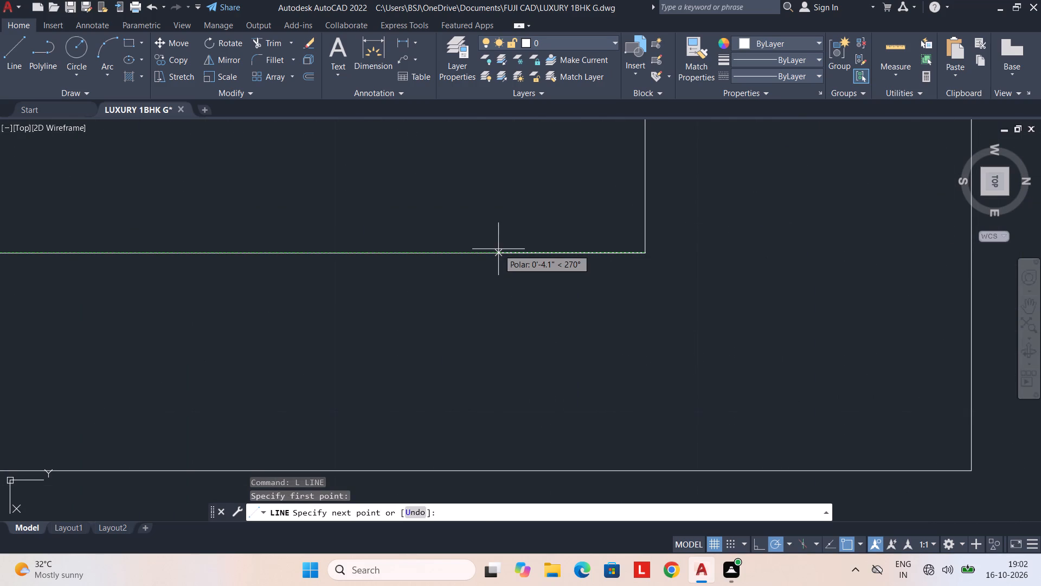
pyautogui.write('3"')
pyautogui.press('Return')
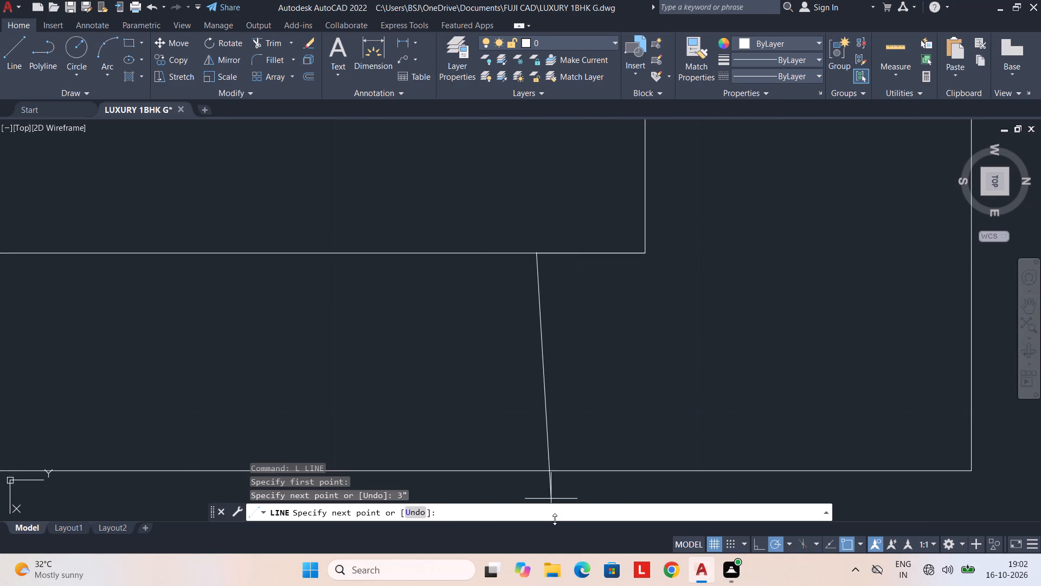
pyautogui.click(535, 474)
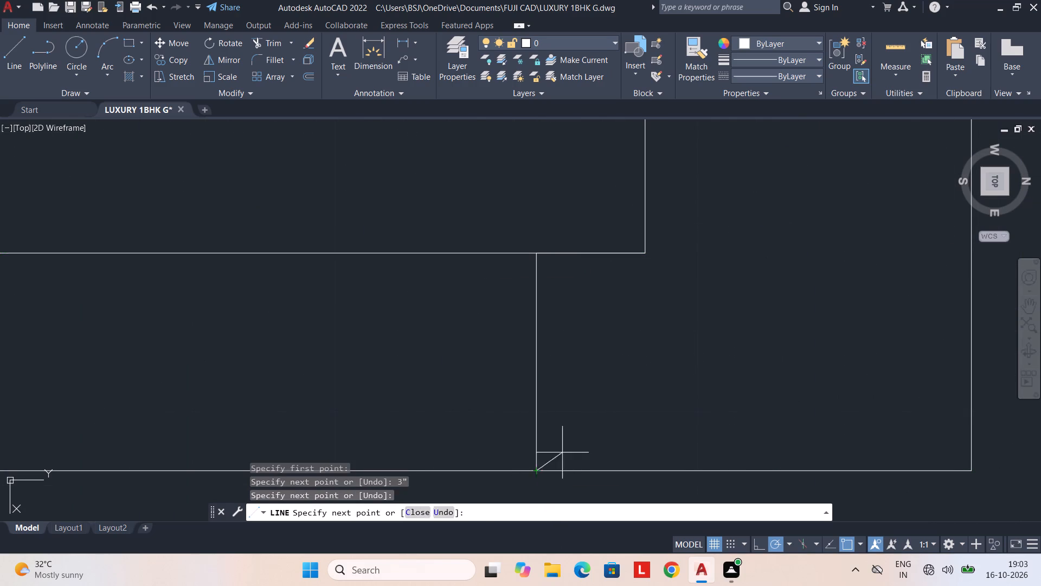
pyautogui.press('Escape')
pyautogui.scroll(-7, 572, 391)
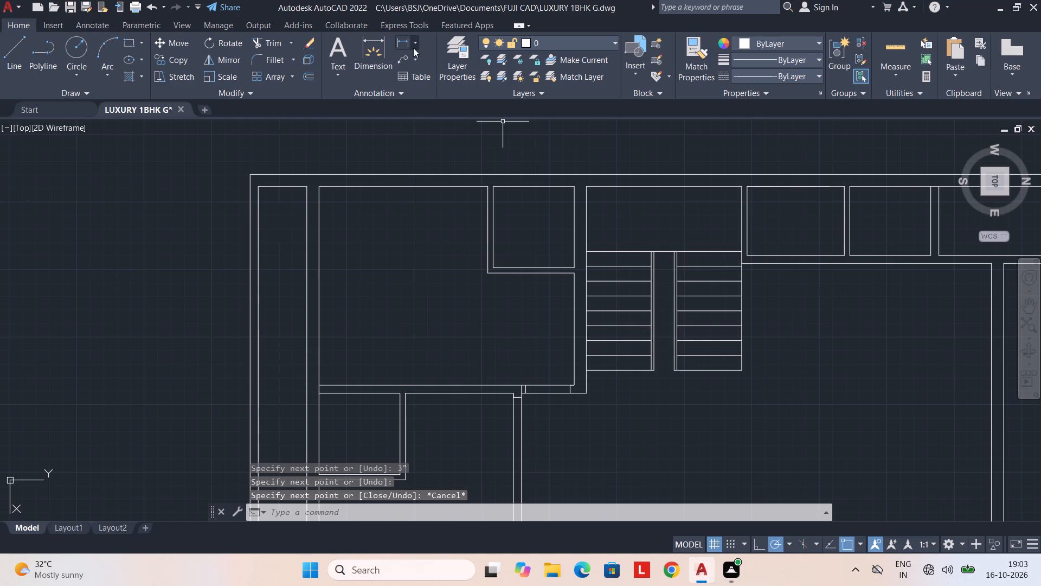
# Measure the opening width between the two jamb lines in the southwest room's east wall with a linear dimension.
pyautogui.click(405, 43)
pyautogui.scroll(2, 535, 399)
pyautogui.click(511, 363)
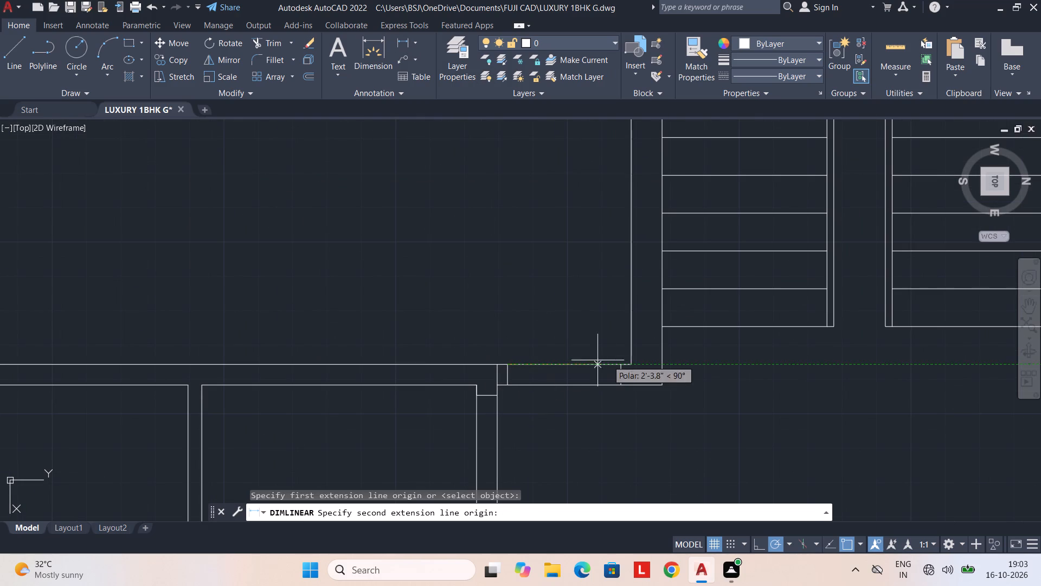
pyautogui.click(623, 364)
pyautogui.press('Escape')
pyautogui.scroll(-2, 503, 388)
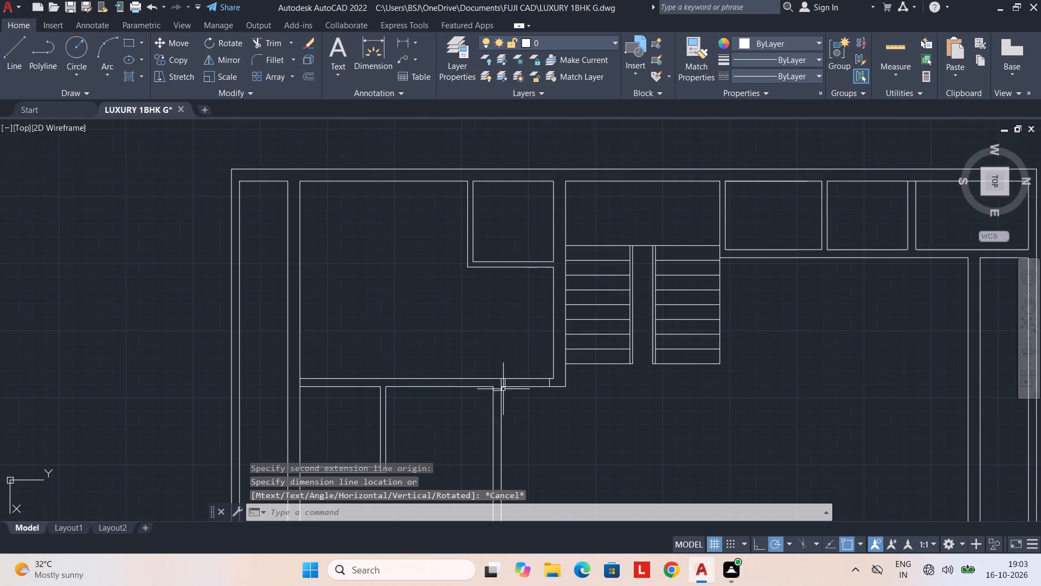
# Erase the east-west partition's two lines east of the southwest room, together with its 3" jamb lines.
pyautogui.moveTo(503, 399); pyautogui.dragTo(505, 365, button='middle')
pyautogui.moveTo(523, 396); pyautogui.dragTo(513, 349, button='middle')
pyautogui.moveTo(512, 359); pyautogui.dragTo(512, 347, button='middle')
pyautogui.moveTo(515, 345); pyautogui.dragTo(470, 381)
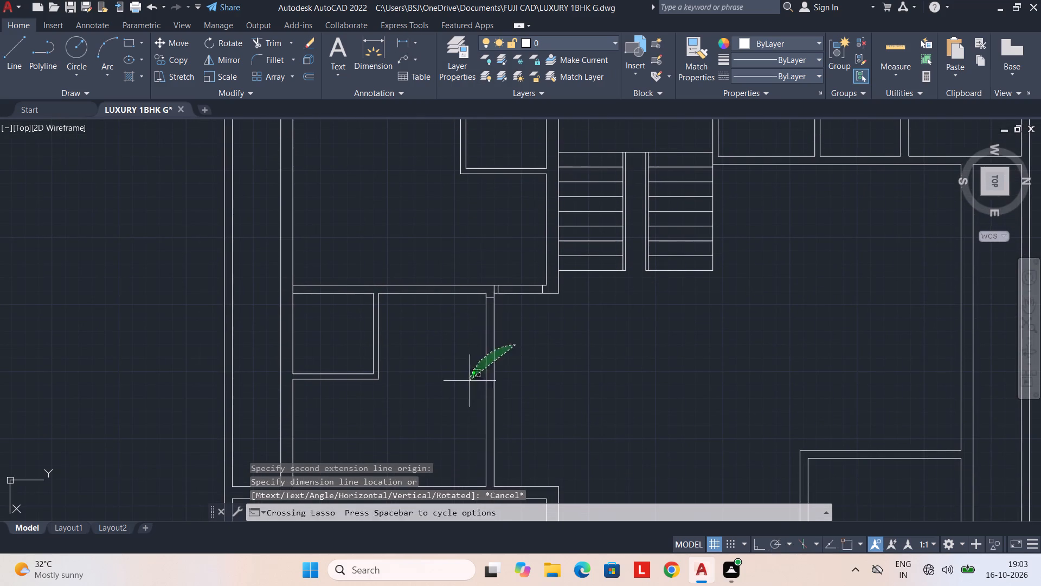
pyautogui.moveTo(470, 381); pyautogui.dragTo(470, 383)
pyautogui.press('Delete')
pyautogui.scroll(2, 488, 364)
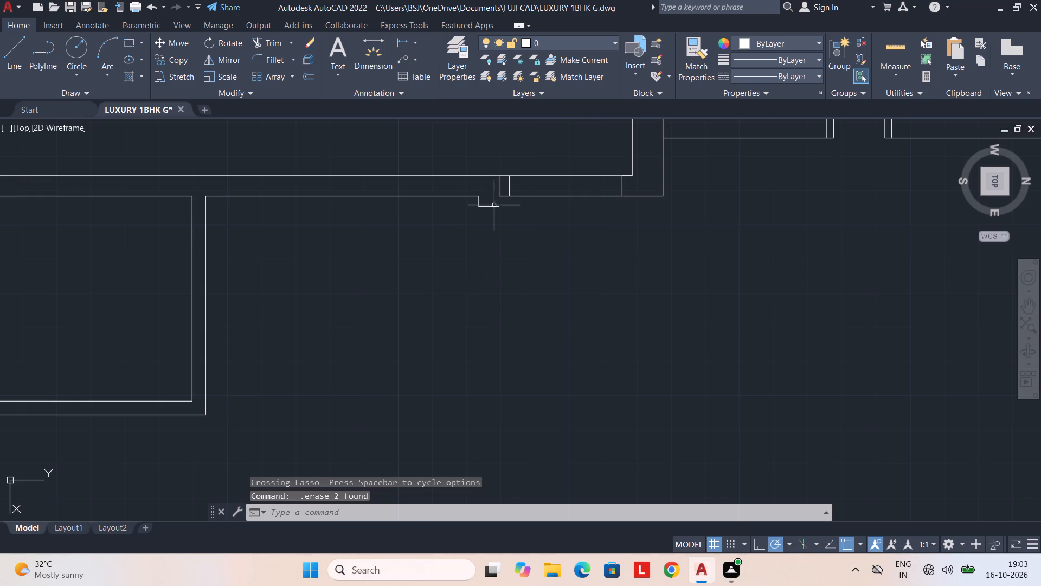
pyautogui.click(490, 204)
pyautogui.click(490, 209)
pyautogui.press('Delete')
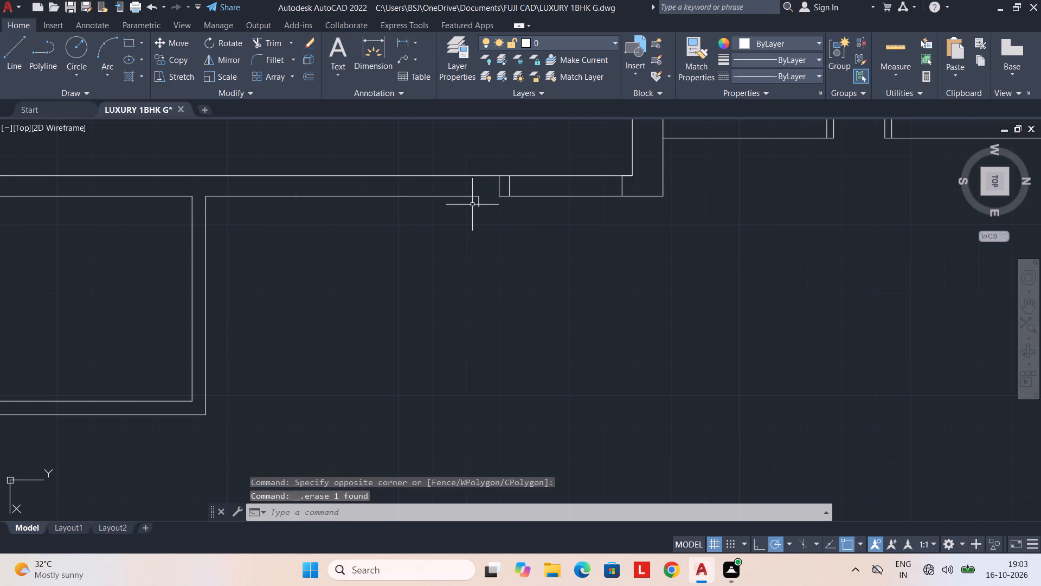
pyautogui.click(479, 201)
pyautogui.press('Delete')
# Extend the east face line of the southwest room's east wall across the gap left by the erased partition.
pyautogui.write('EX')
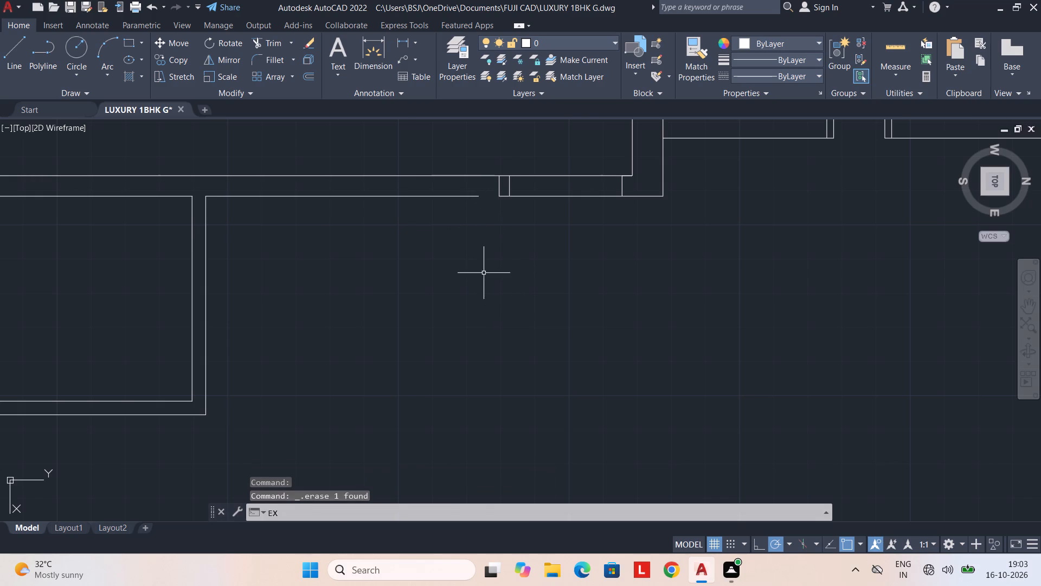
pyautogui.press('space')
pyautogui.click(467, 195)
pyautogui.press('Escape')
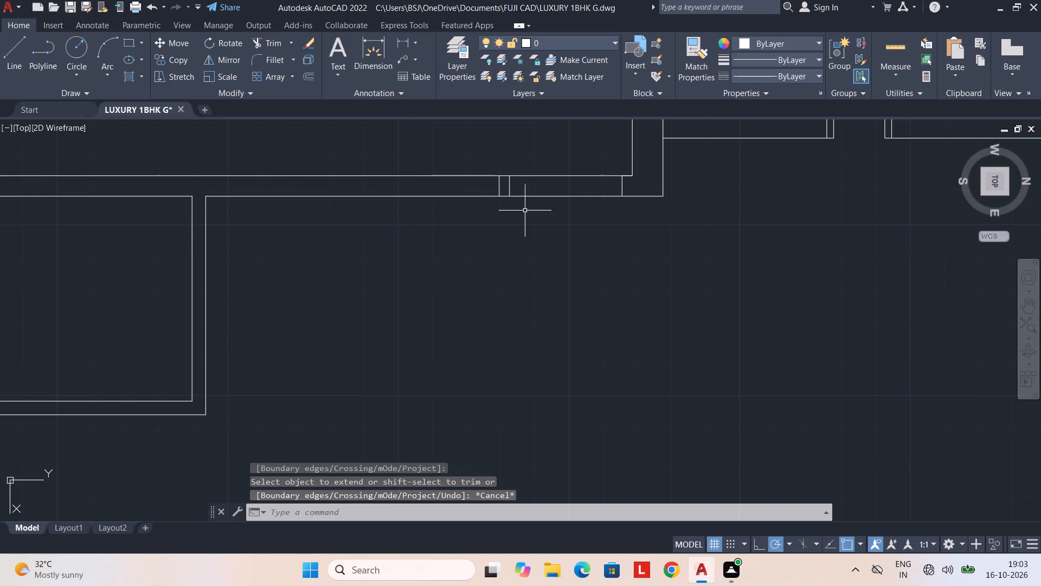
# Erase the two short lines across the southwest room's east wall beside the former partition junction.
pyautogui.moveTo(522, 189); pyautogui.dragTo(492, 188)
pyautogui.click(492, 189)
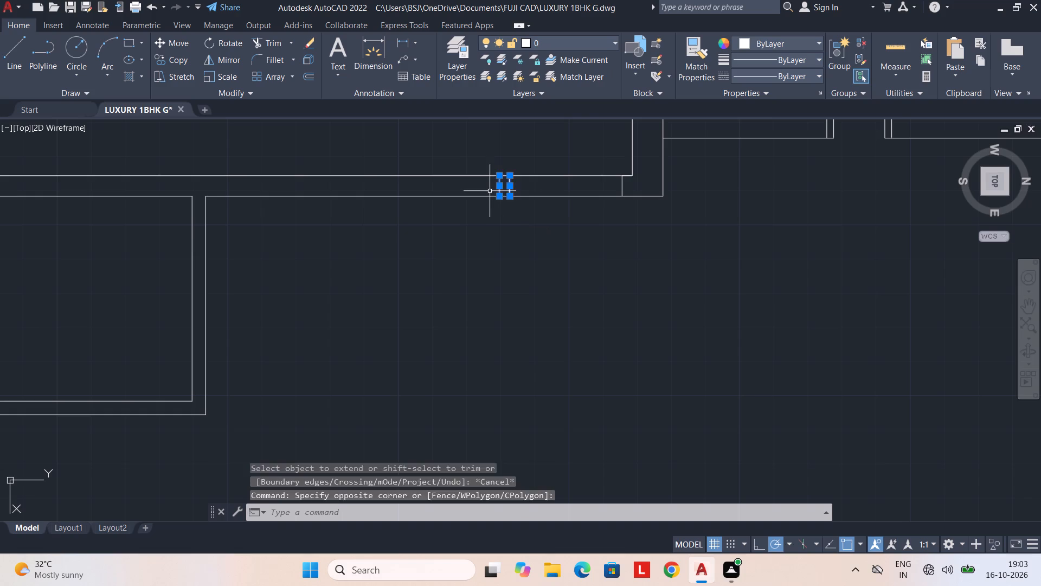
pyautogui.press('Delete')
# Offset the remaining north jamb line in the southwest room's east wall 3' to the south.
pyautogui.write("OF 3'")
pyautogui.press('Return')
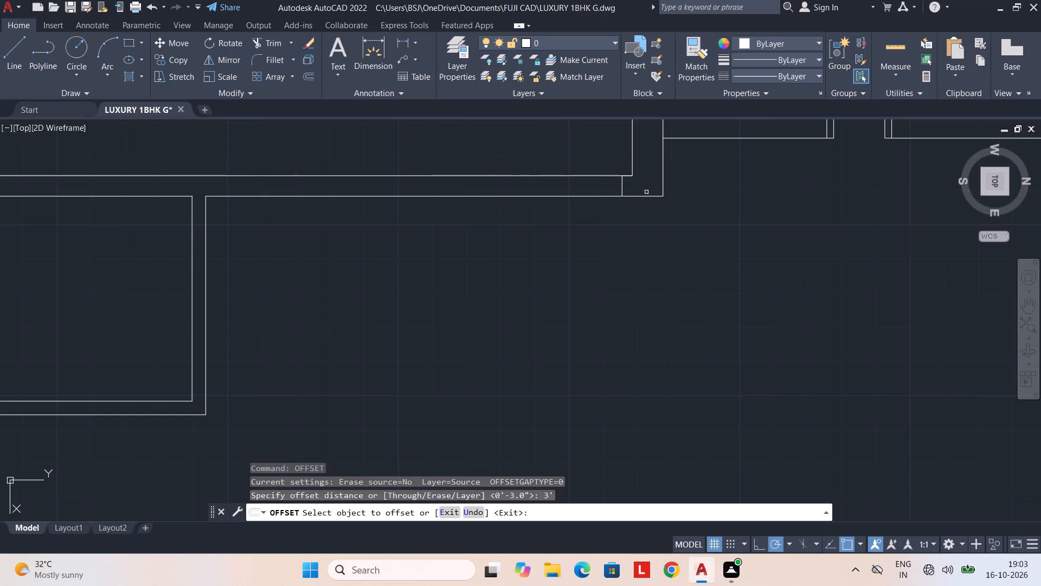
pyautogui.click(623, 188)
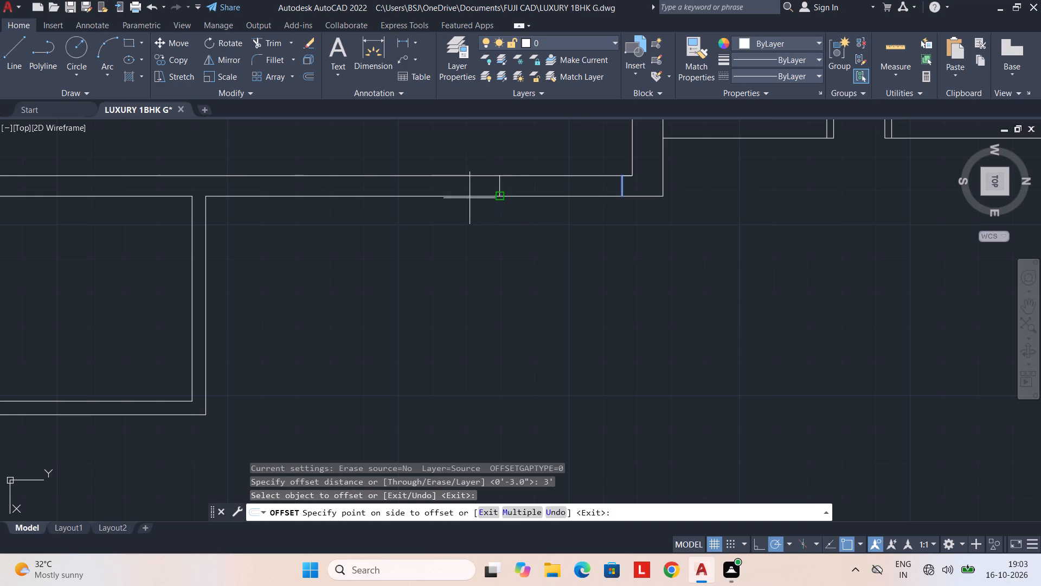
pyautogui.moveTo(410, 229); pyautogui.dragTo(389, 236)
pyautogui.press('Escape')
# Offset the door opening's south jamb line another 3" to the south within the same wall.
pyautogui.write('OF 3"')
pyautogui.press('Return')
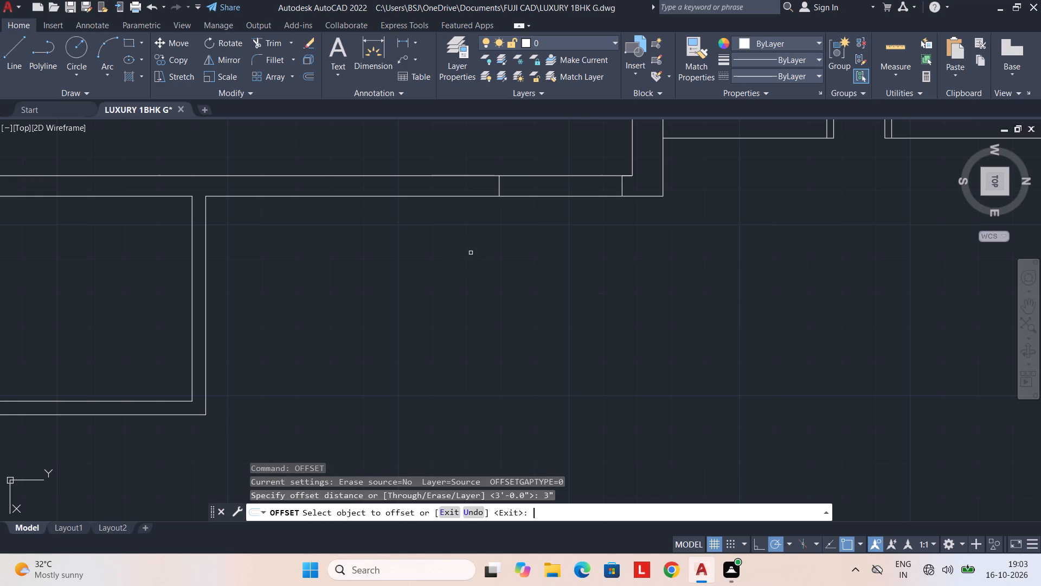
pyautogui.click(500, 188)
pyautogui.moveTo(400, 188); pyautogui.dragTo(395, 186)
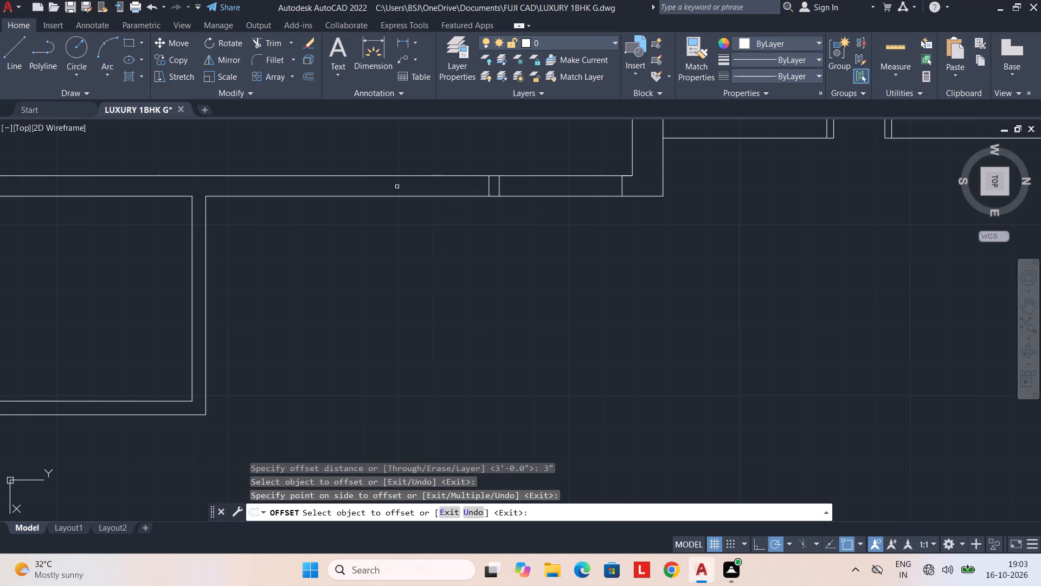
pyautogui.moveTo(395, 186); pyautogui.dragTo(381, 186)
pyautogui.scroll(-2, 442, 234)
pyautogui.moveTo(455, 264); pyautogui.dragTo(438, 243, button='middle')
pyautogui.moveTo(441, 251); pyautogui.dragTo(448, 273, button='middle')
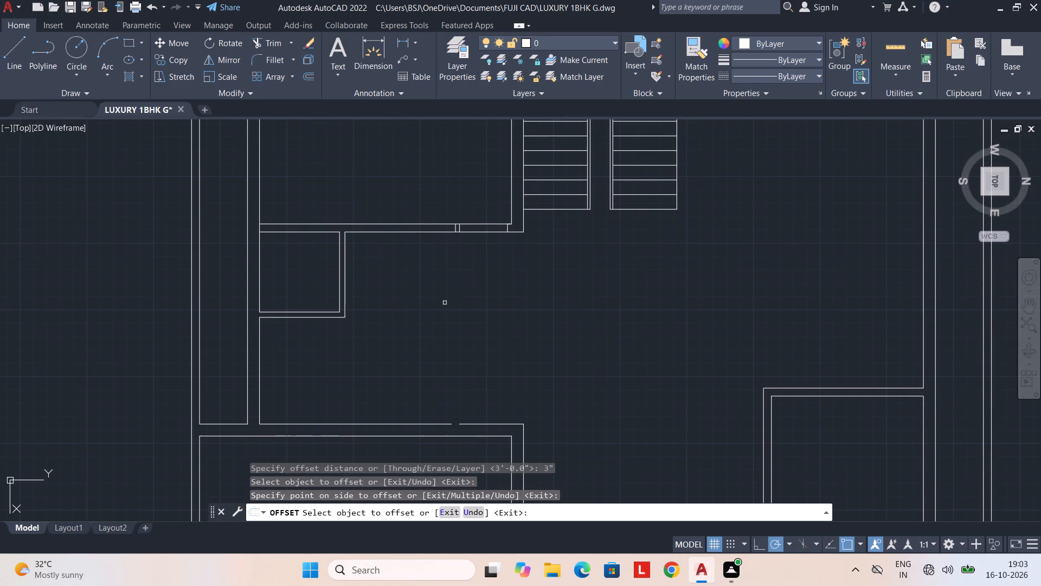
pyautogui.press('Escape')
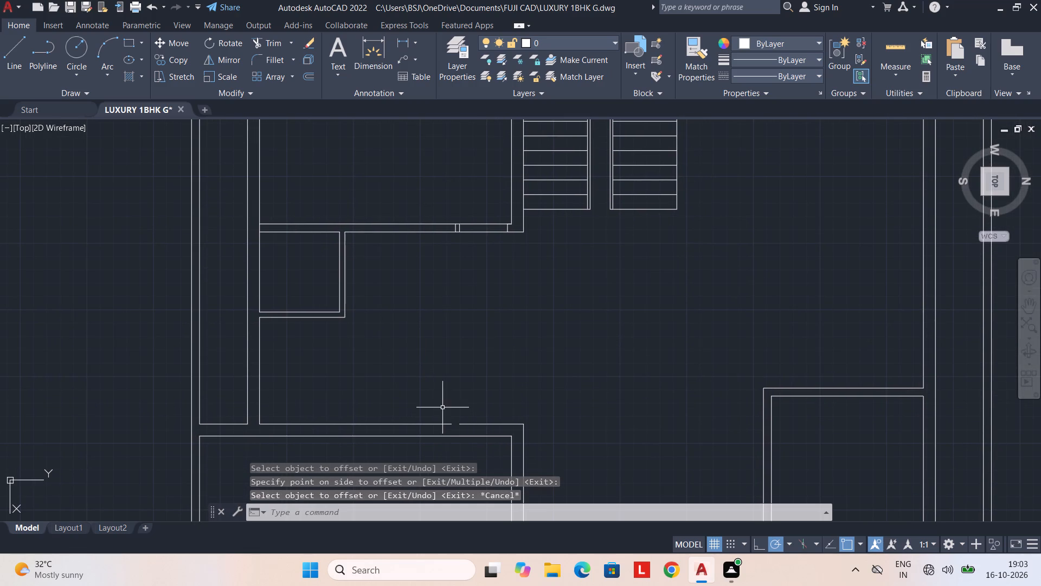
# Draw a line closing the small gap in the opposite wall's west face where the erased partition met it.
pyautogui.write('L')
pyautogui.press('space')
pyautogui.click(450, 422)
pyautogui.click(462, 422)
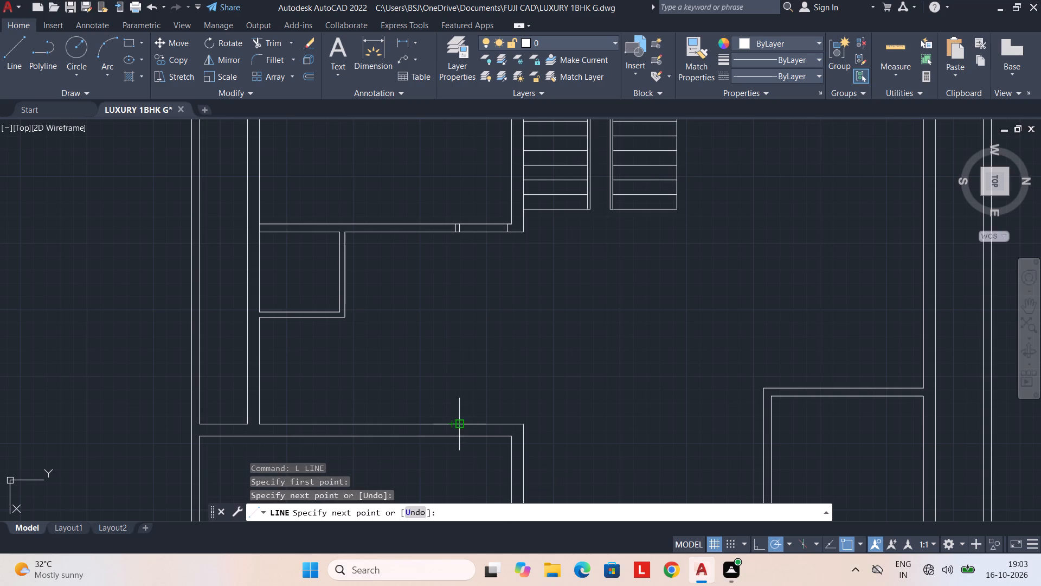
pyautogui.press('Escape')
# Offset the southernmost short line in the southwest room's east wall 5" to the south.
pyautogui.scroll(1, 419, 320)
pyautogui.moveTo(421, 320); pyautogui.dragTo(457, 356, button='middle')
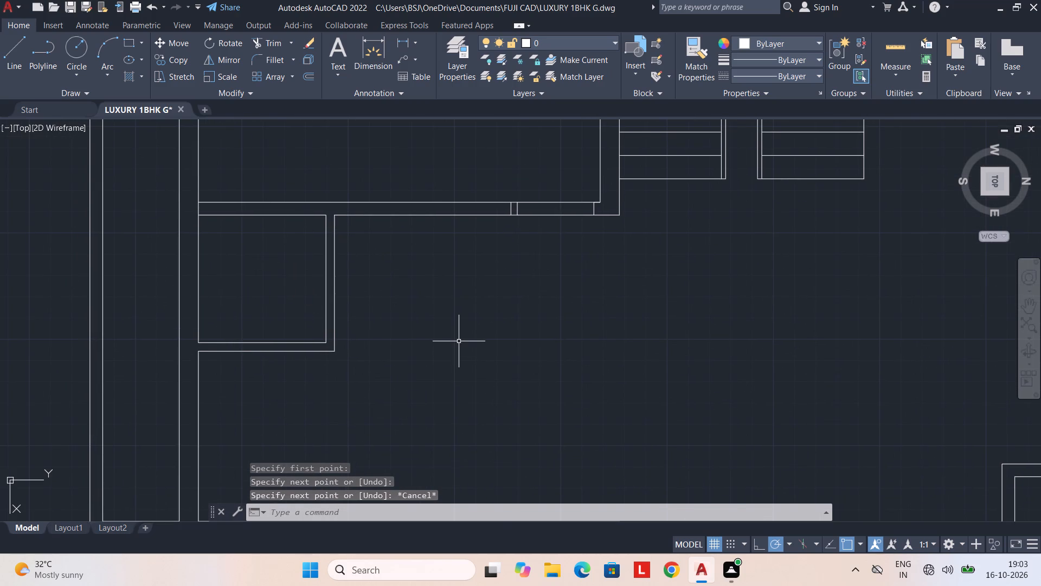
pyautogui.write('OF')
pyautogui.press('space')
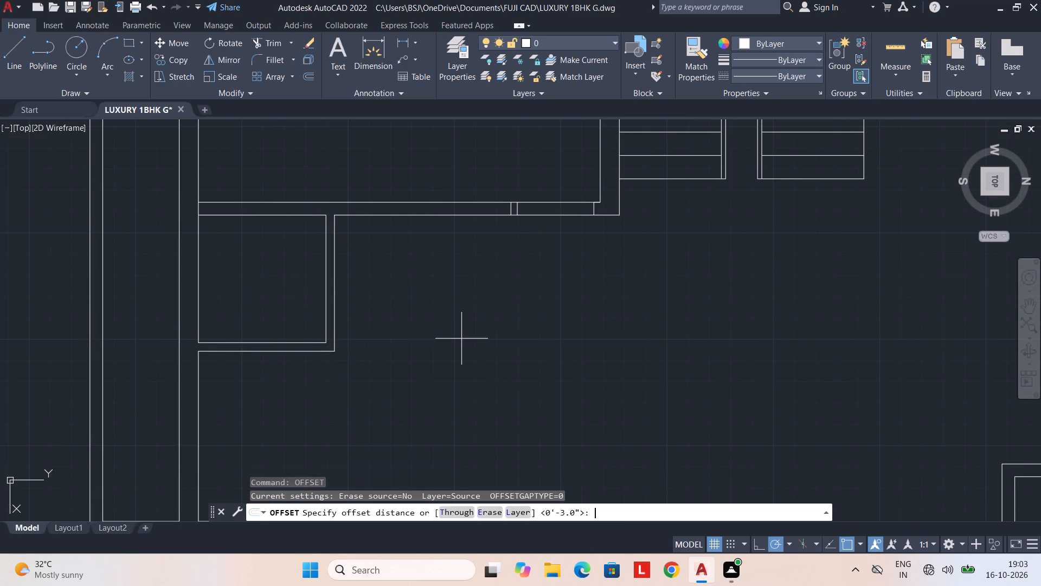
pyautogui.write('5"')
pyautogui.press('Return')
pyautogui.scroll(1, 478, 258)
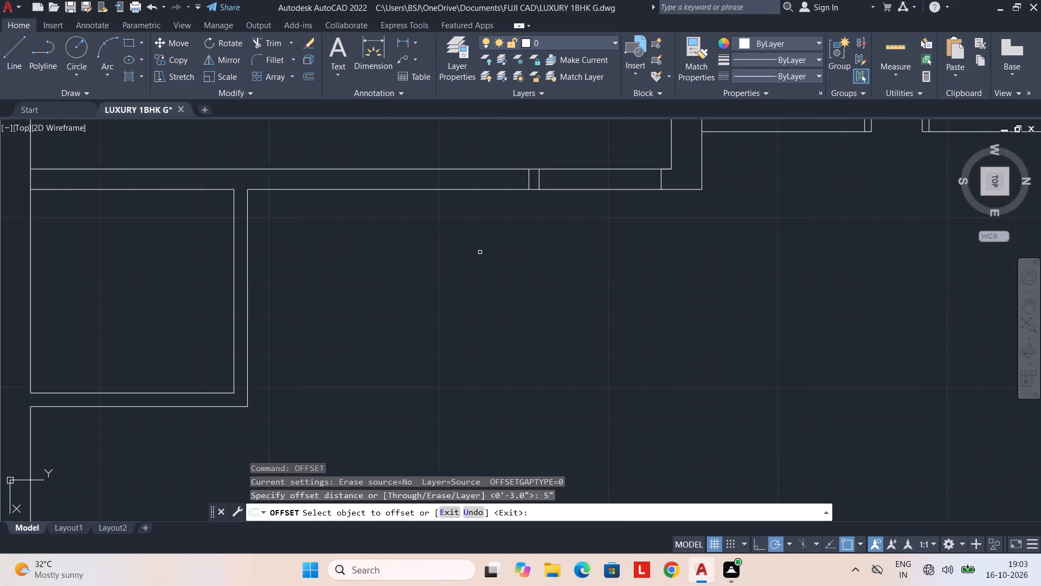
pyautogui.click(529, 182)
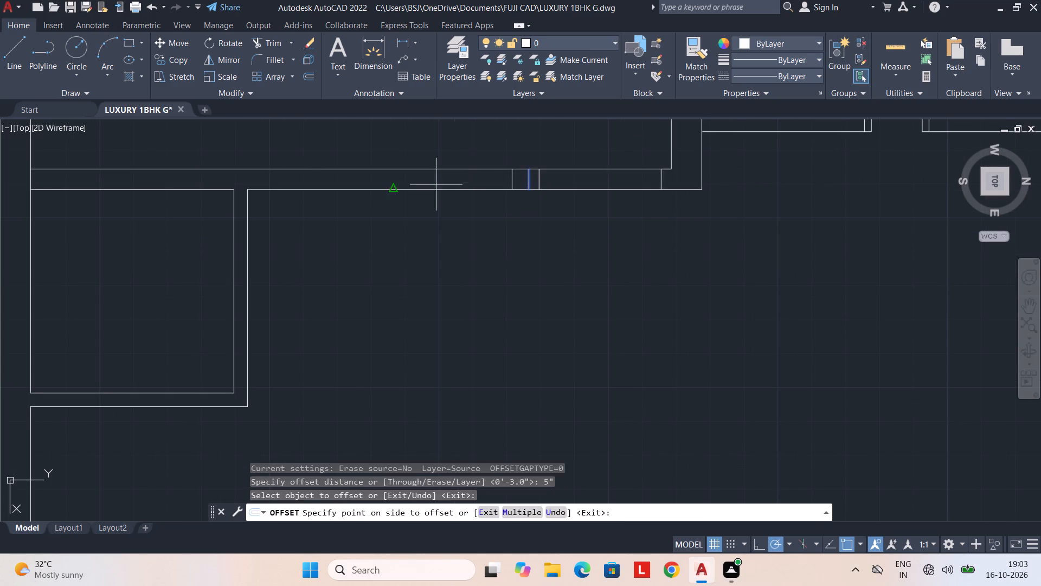
pyautogui.moveTo(435, 184); pyautogui.dragTo(412, 187)
pyautogui.press('Escape')
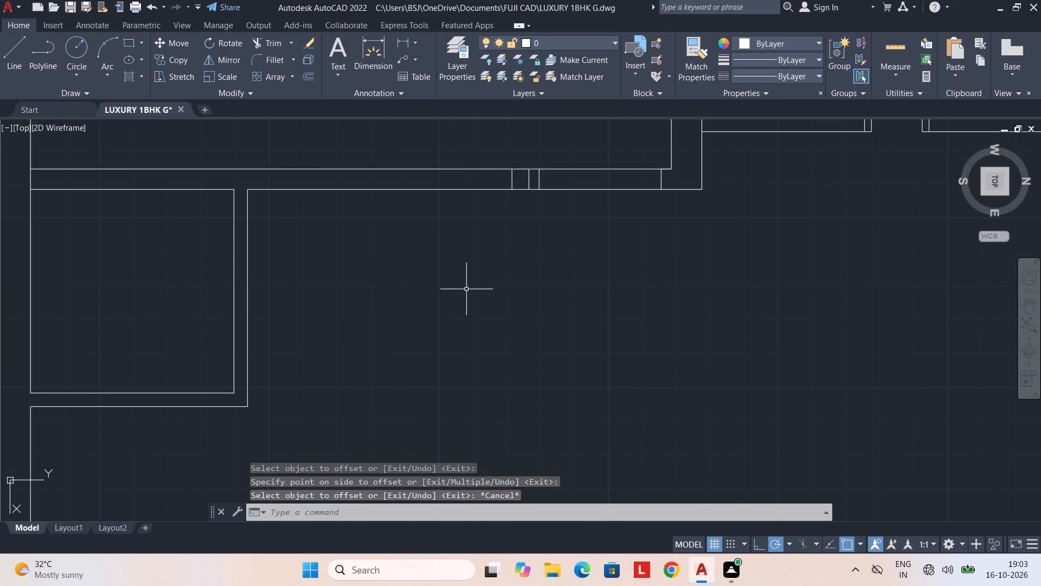
# Draw an east-west partition line from the 5" offset line's east end, perpendicular to the opposite wall's west face.
pyautogui.press('l')
pyautogui.press('space')
pyautogui.click(513, 190)
pyautogui.moveTo(486, 397); pyautogui.dragTo(499, 333, button='middle')
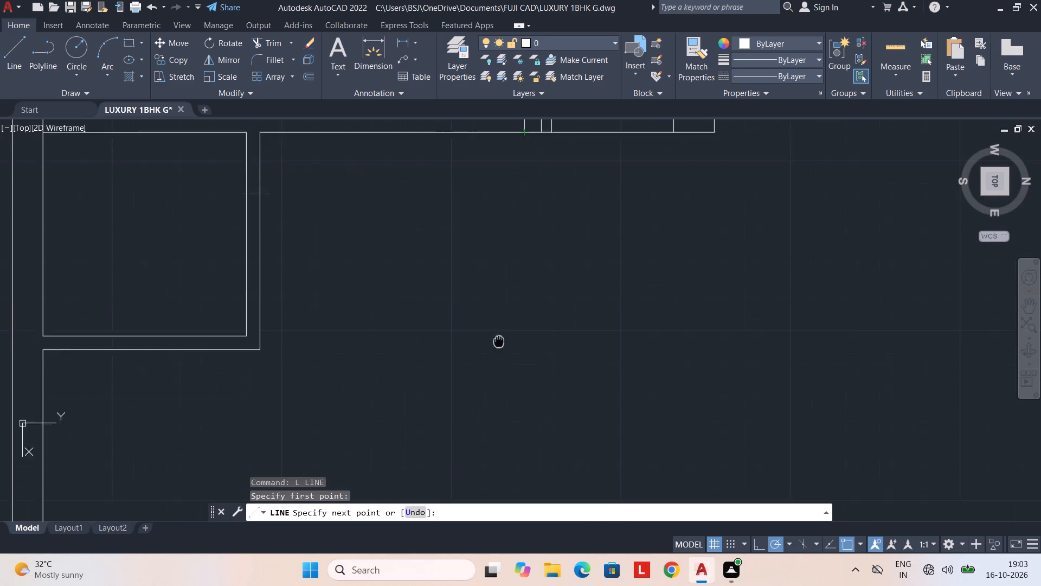
pyautogui.moveTo(499, 333); pyautogui.dragTo(502, 302, button='middle')
pyautogui.moveTo(513, 435); pyautogui.dragTo(531, 310, button='middle')
pyautogui.scroll(-2, 535, 327)
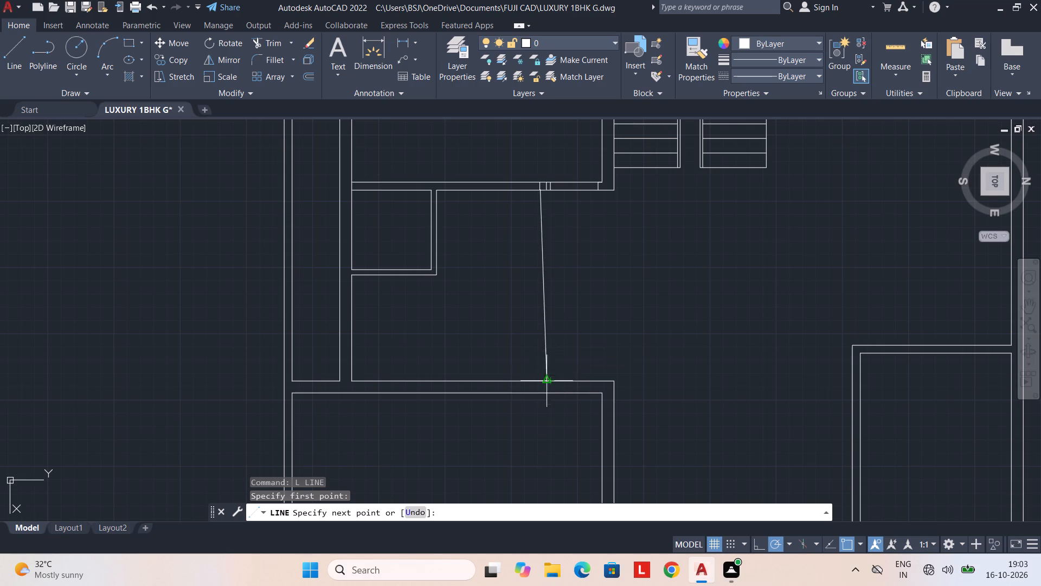
pyautogui.click(538, 380)
pyautogui.press('Escape')
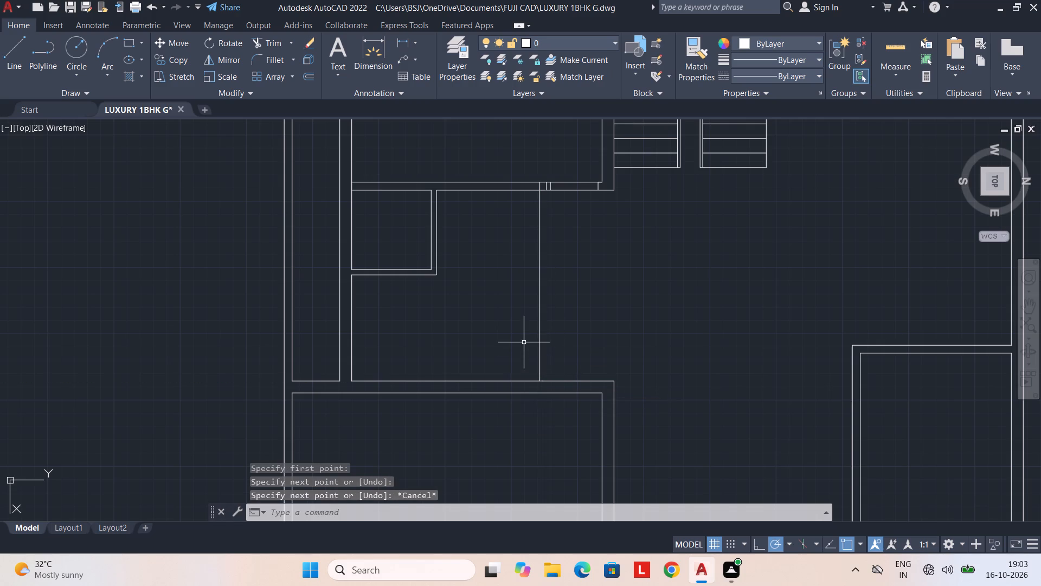
# Offset the new east-west partition line 6" to the south to form the wall thickness.
pyautogui.write('OF 6"')
pyautogui.press('Return')
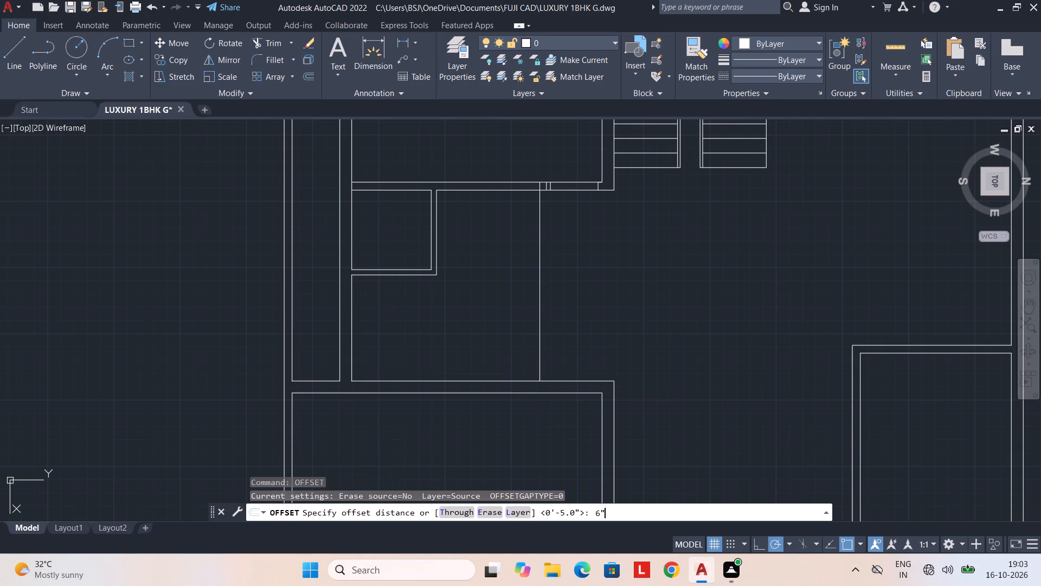
pyautogui.click(539, 320)
pyautogui.moveTo(479, 322); pyautogui.dragTo(449, 326)
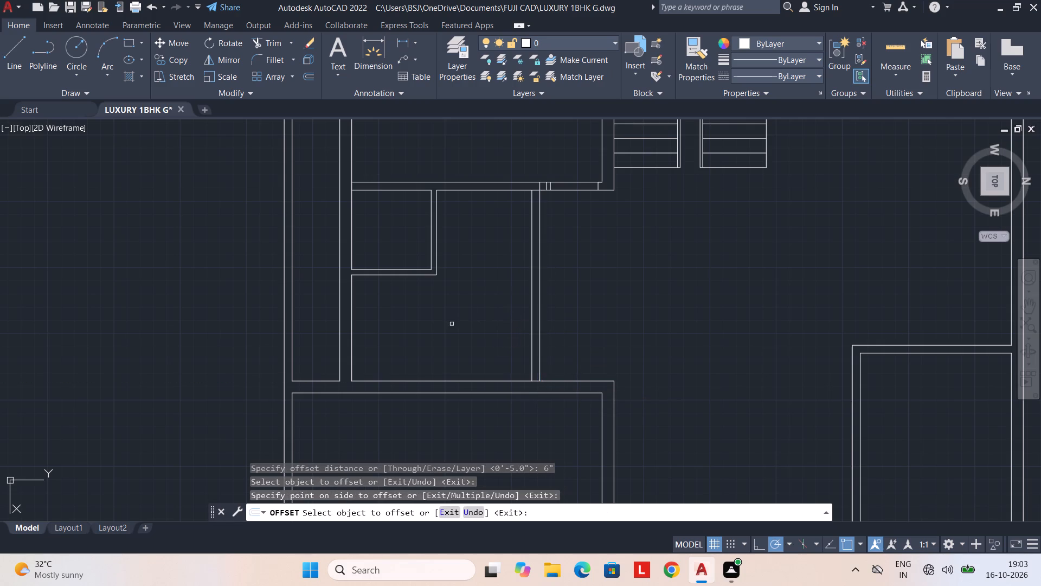
pyautogui.press('Escape')
# Trim the wall face between the partition's two lines and remove the short guide line above its north face.
pyautogui.press('t')
pyautogui.press('r')
pyautogui.press('space')
pyautogui.moveTo(518, 221); pyautogui.dragTo(507, 271, button='middle')
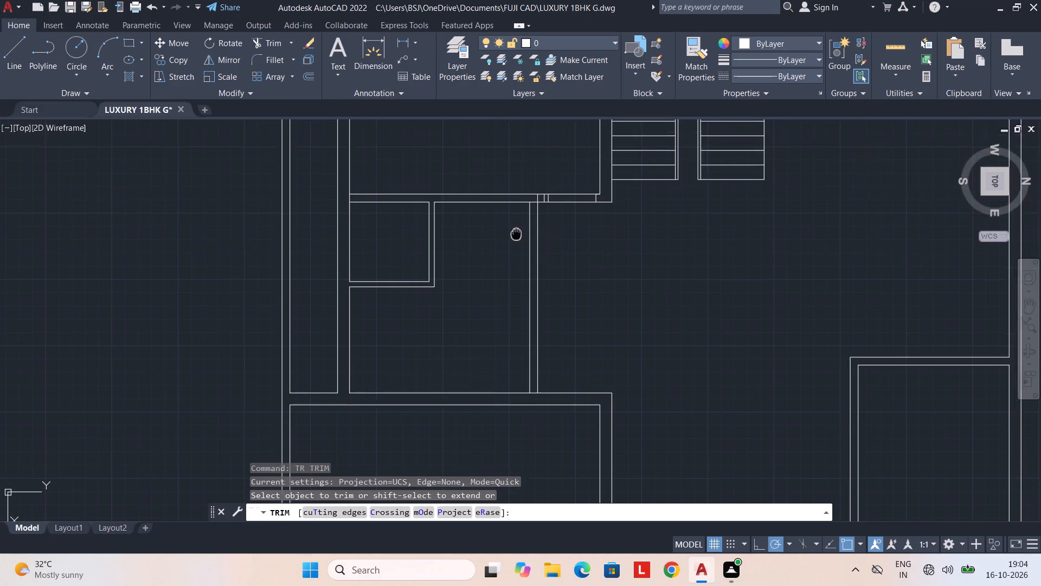
pyautogui.moveTo(507, 271); pyautogui.dragTo(503, 308, button='middle')
pyautogui.scroll(2, 516, 294)
pyautogui.click(523, 253)
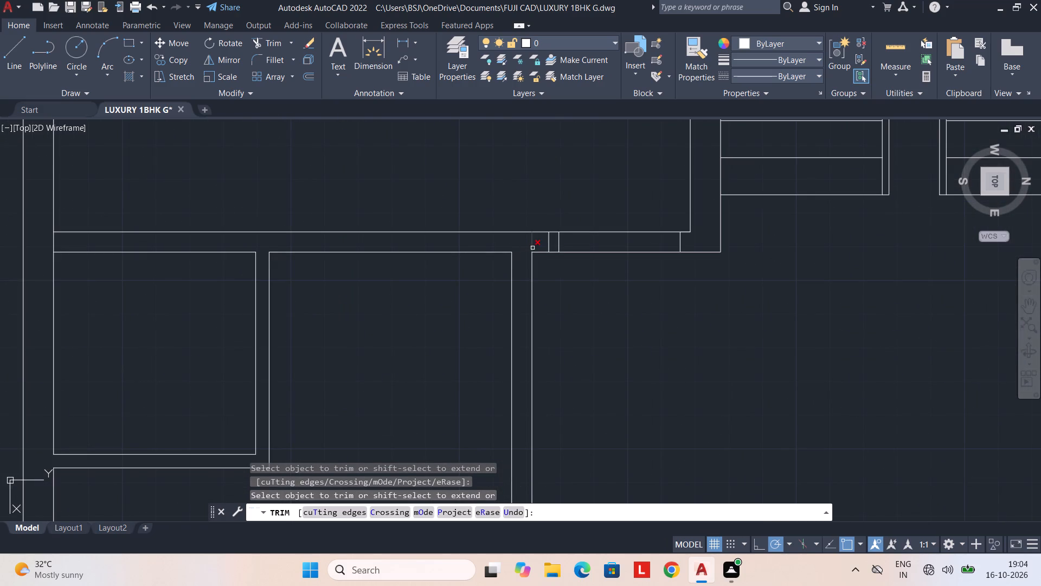
pyautogui.click(532, 248)
pyautogui.scroll(-1, 573, 306)
pyautogui.moveTo(573, 311); pyautogui.dragTo(519, 310, button='middle')
pyautogui.press('Escape')
# Draw a jamb line across the new east-west partition, 3" east of its junction with the north-south wall.
pyautogui.scroll(-2, 516, 326)
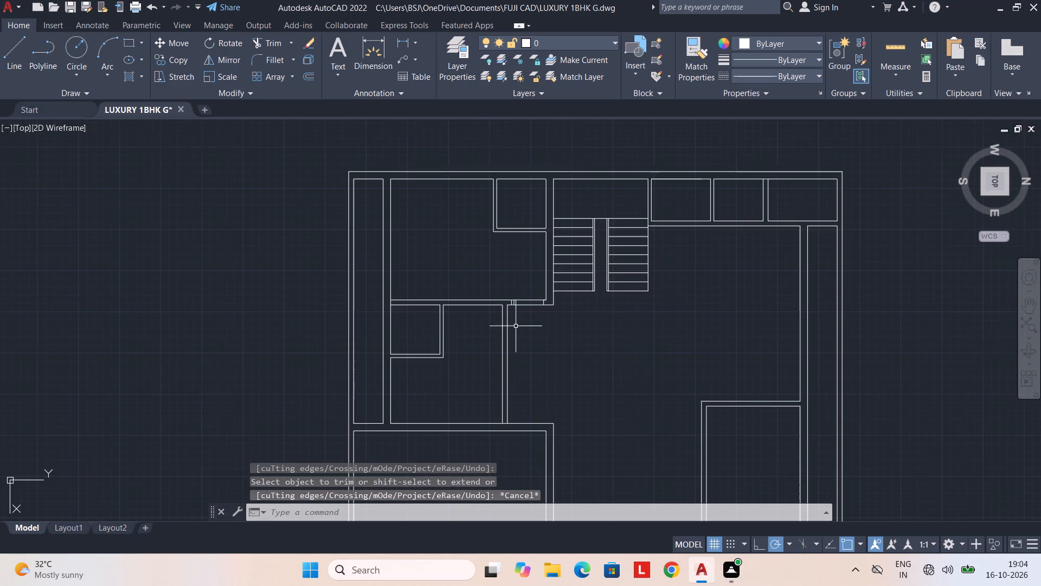
pyautogui.press('l')
pyautogui.press('space')
pyautogui.scroll(2, 500, 308)
pyautogui.click(516, 297)
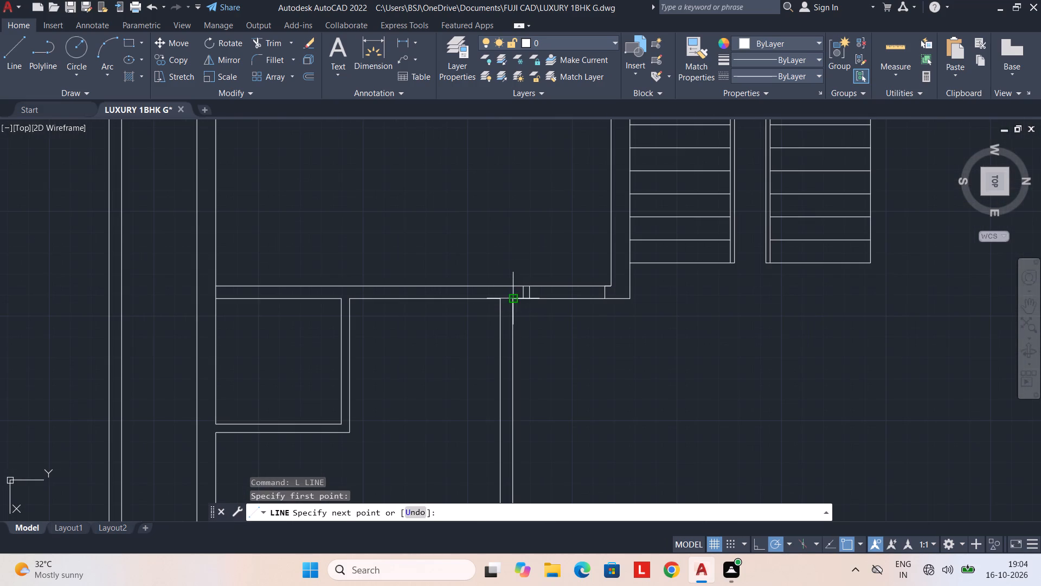
pyautogui.press('3')
pyautogui.hotkey('shift', '"')
pyautogui.press('Return')
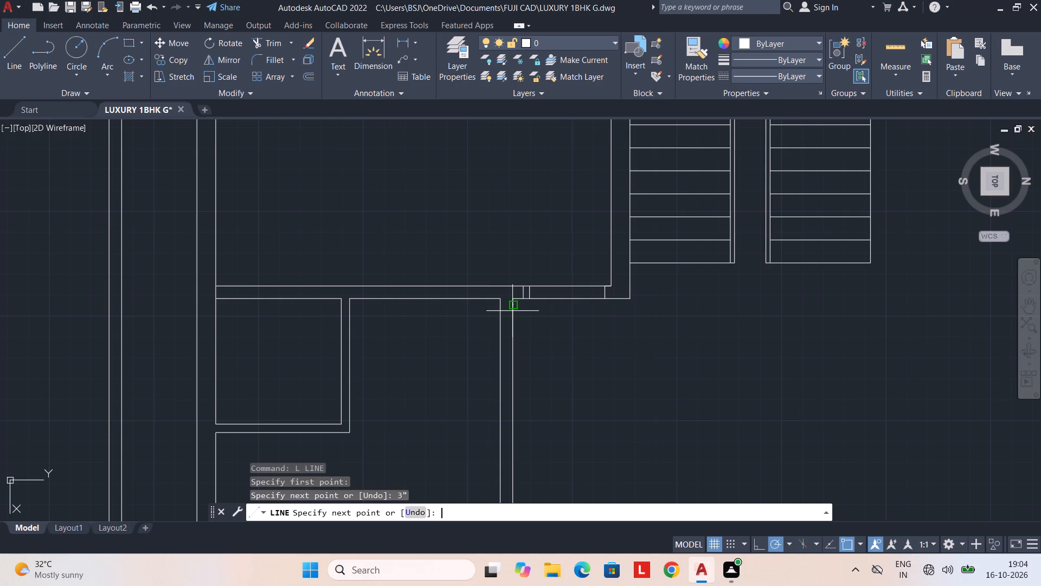
pyautogui.click(497, 311)
pyautogui.press('Escape')
# Draw a jamb line across the east wall of the small room by the south wall, 3" north of its inner southeast corner.
pyautogui.scroll(-1, 555, 393)
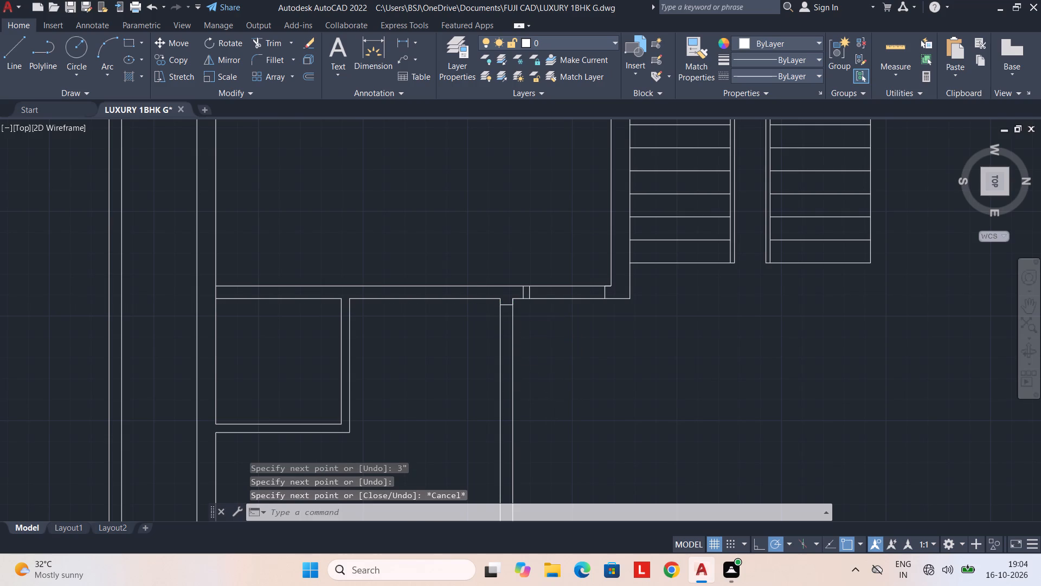
pyautogui.scroll(-1, 555, 393)
pyautogui.moveTo(555, 393); pyautogui.dragTo(534, 387, button='middle')
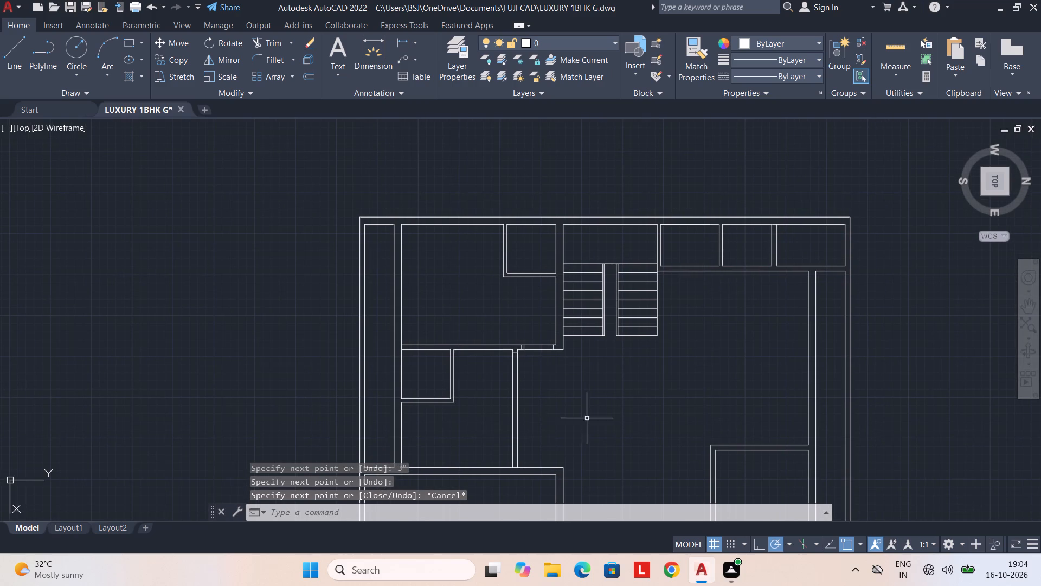
pyautogui.scroll(1, 452, 373)
pyautogui.moveTo(432, 445); pyautogui.dragTo(503, 395, button='middle')
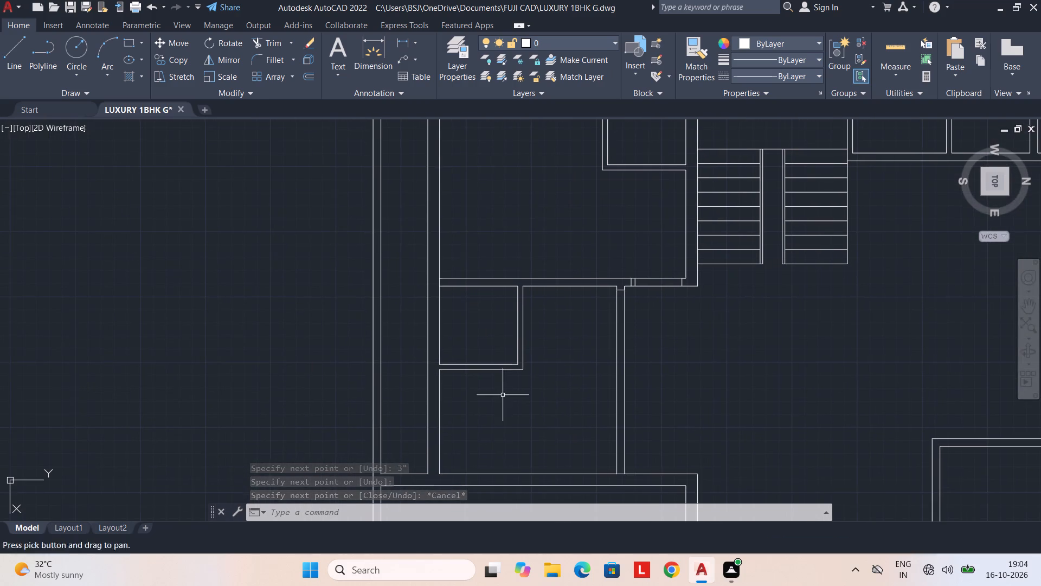
pyautogui.moveTo(512, 392); pyautogui.dragTo(492, 398, button='middle')
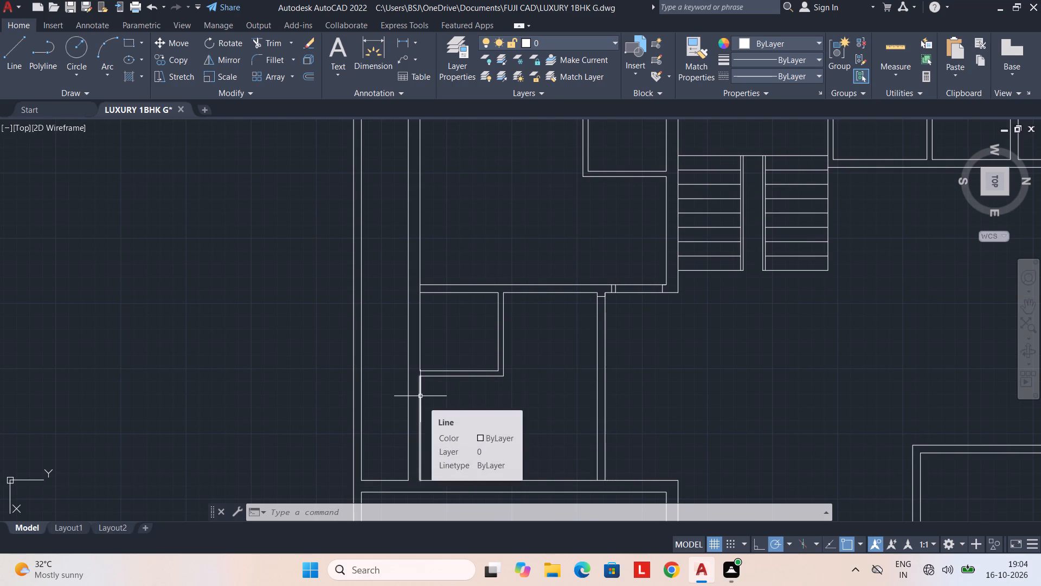
pyautogui.press('space')
pyautogui.scroll(2, 420, 368)
pyautogui.click(417, 373)
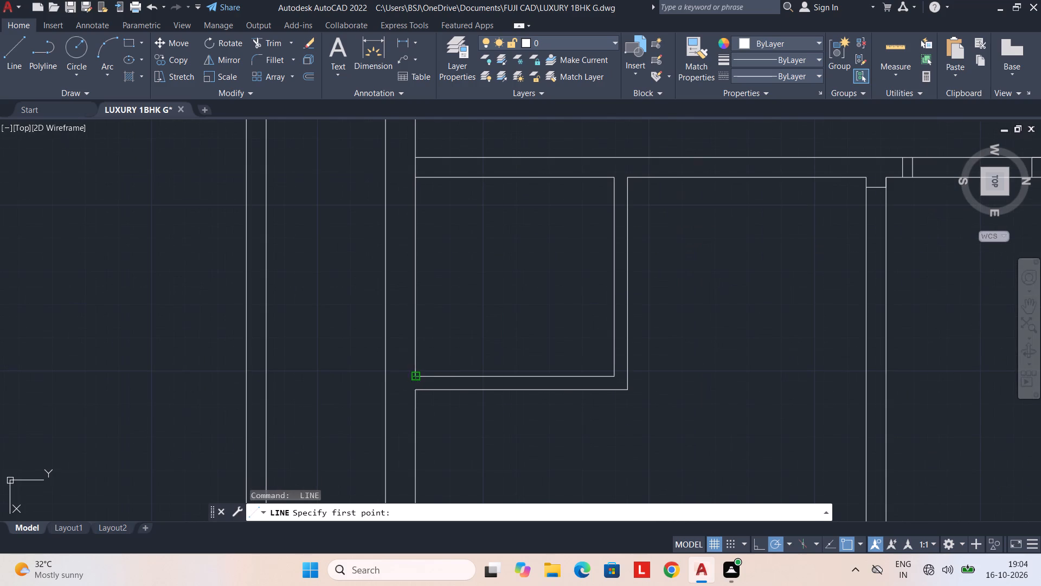
pyautogui.write('3"')
pyautogui.press('Return')
pyautogui.click(435, 394)
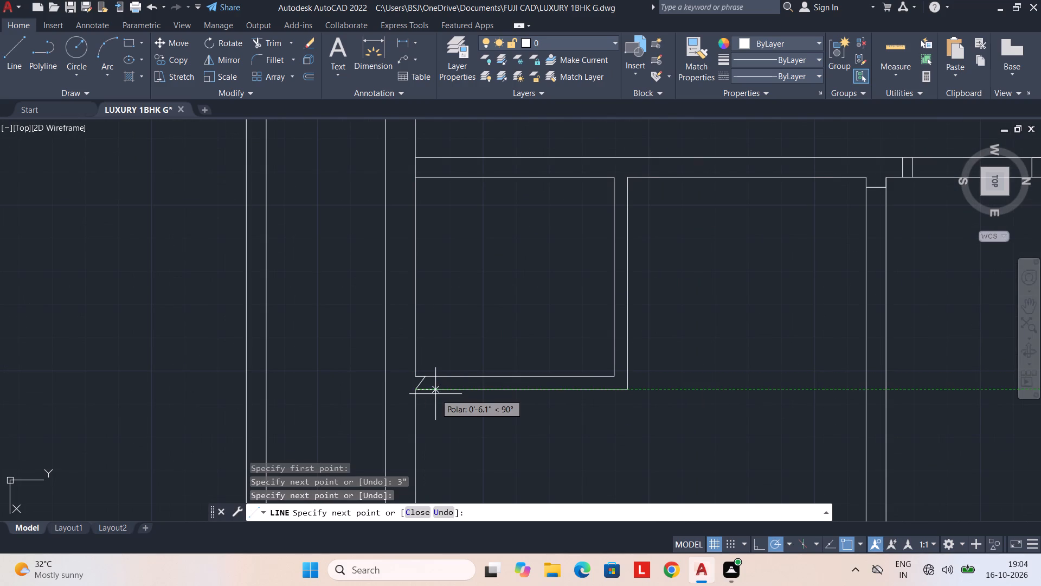
pyautogui.hotkey('ctrl', 'z')
pyautogui.scroll(3, 427, 387)
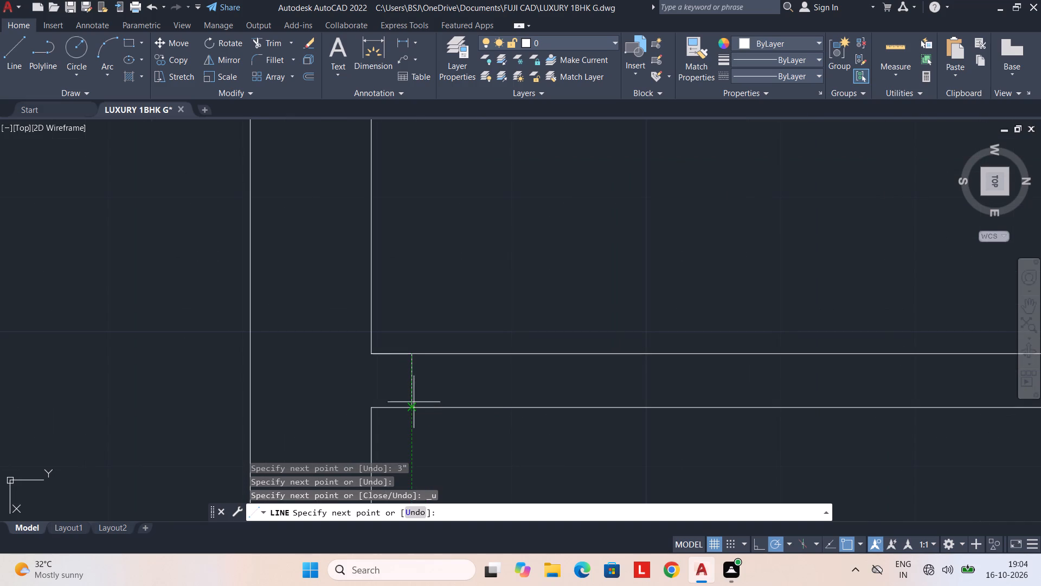
pyautogui.click(414, 404)
pyautogui.press('Escape')
# Draw a jamb line across the south partition of the small room south of the staircase, 3" east of the outer west wall.
pyautogui.scroll(-3, 825, 303)
pyautogui.moveTo(838, 289); pyautogui.dragTo(676, 439, button='middle')
pyautogui.scroll(-3, 739, 335)
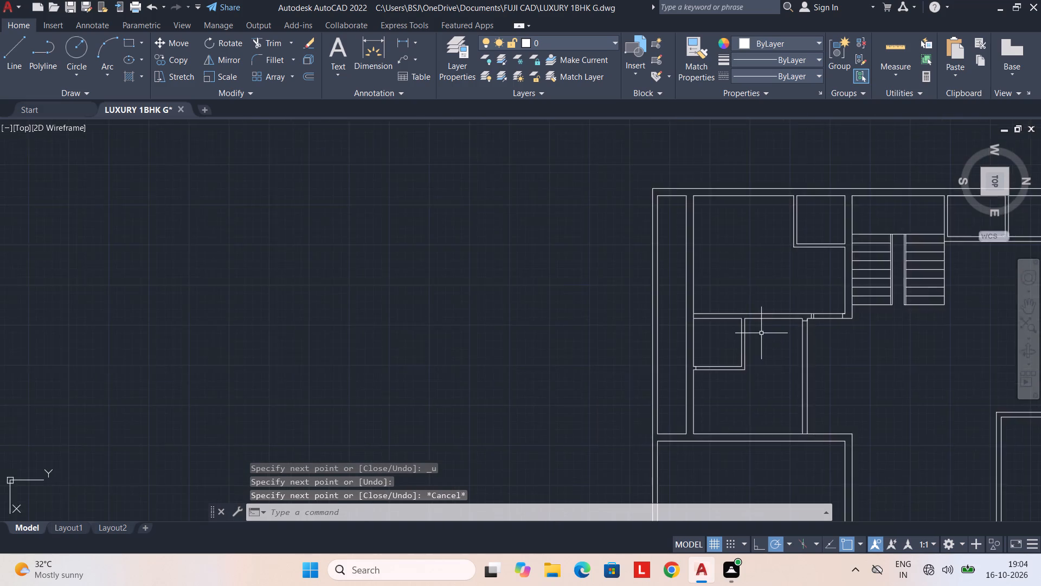
pyautogui.moveTo(776, 327); pyautogui.dragTo(718, 421, button='middle')
pyautogui.scroll(2, 735, 366)
pyautogui.moveTo(758, 360); pyautogui.dragTo(670, 367, button='middle')
pyautogui.moveTo(678, 436); pyautogui.dragTo(681, 395, button='middle')
pyautogui.moveTo(644, 302); pyautogui.dragTo(644, 313, button='middle')
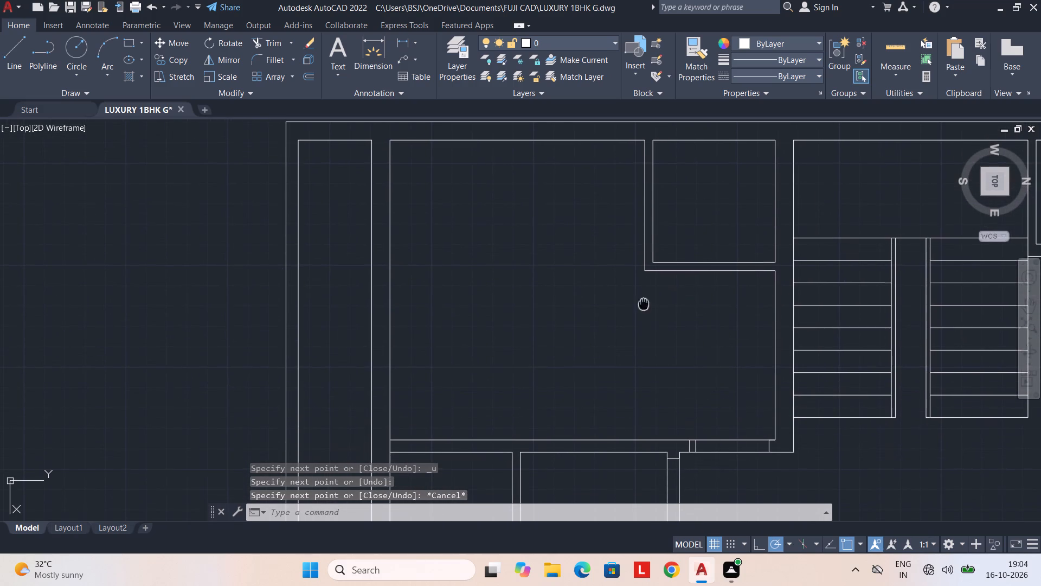
pyautogui.moveTo(644, 313); pyautogui.dragTo(625, 402, button='middle')
pyautogui.press('space')
pyautogui.click(637, 241)
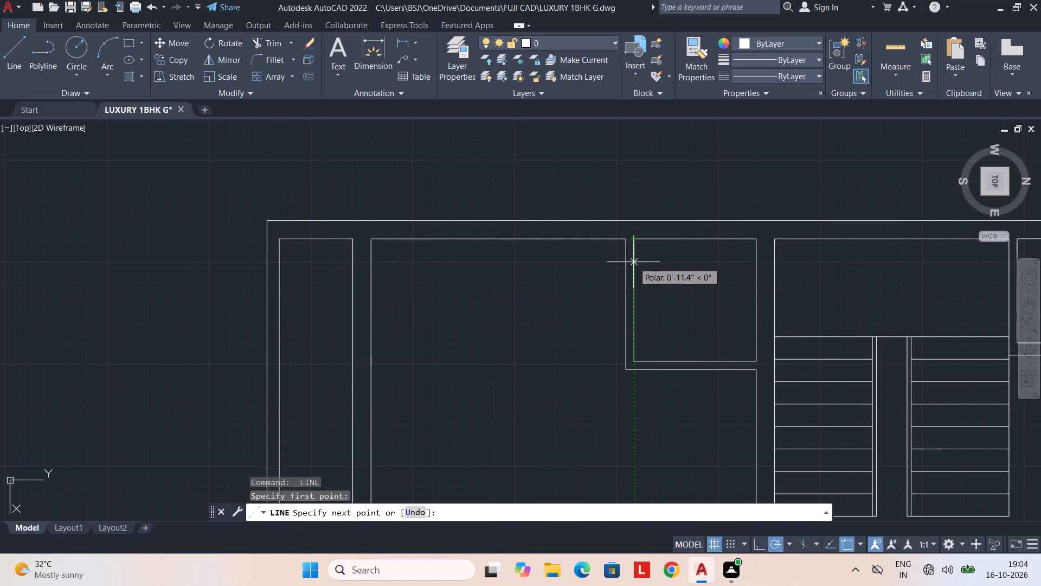
pyautogui.write('3"')
pyautogui.press('Return')
pyautogui.scroll(2, 624, 253)
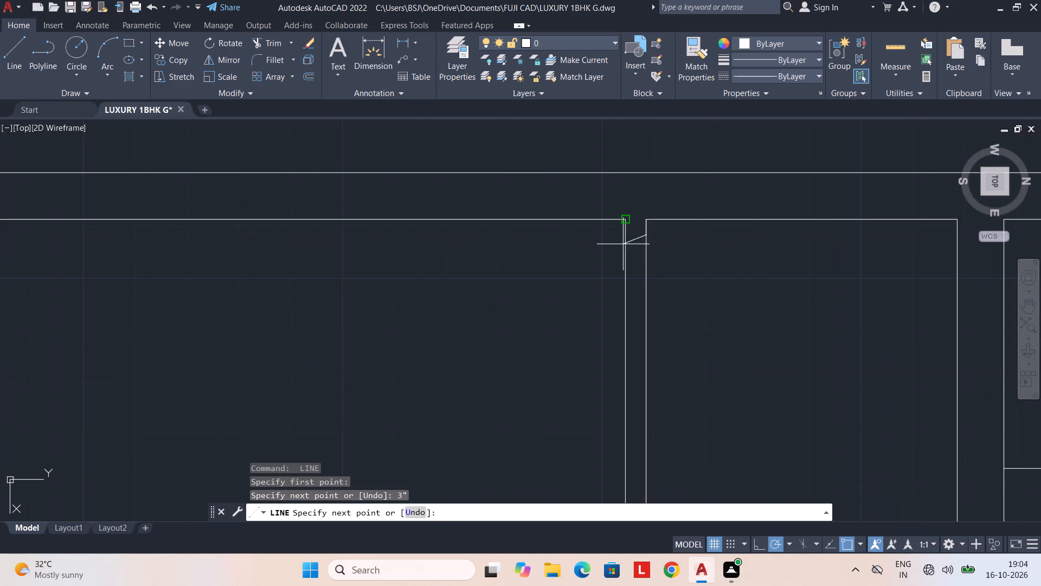
pyautogui.click(628, 235)
pyautogui.press('Escape')
# Draw a jamb line across the east wall of the room just north of the staircase, 3" north of its inner southeast corner.
pyautogui.scroll(-2, 724, 361)
pyautogui.moveTo(745, 369); pyautogui.dragTo(581, 313, button='middle')
pyautogui.scroll(-2, 590, 319)
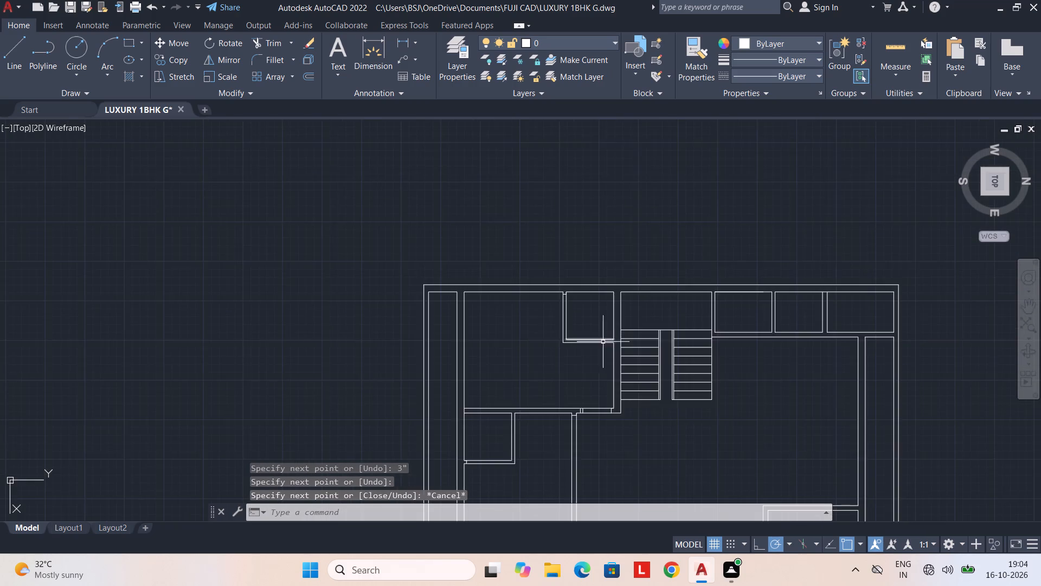
pyautogui.moveTo(609, 351); pyautogui.dragTo(526, 334, button='middle')
pyautogui.scroll(2, 681, 323)
pyautogui.press('space')
pyautogui.click(555, 303)
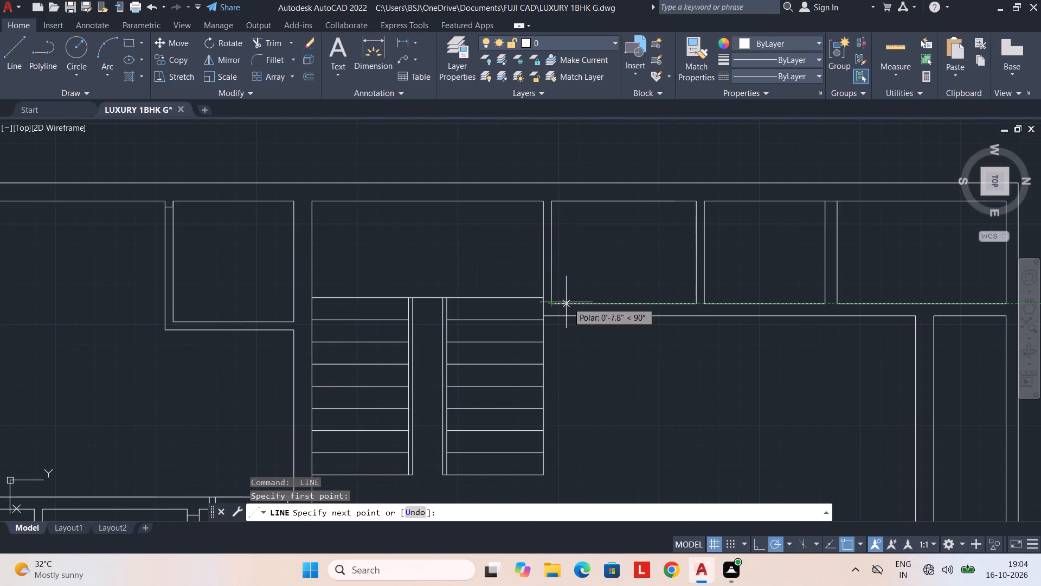
pyautogui.write('3"')
pyautogui.press('Return')
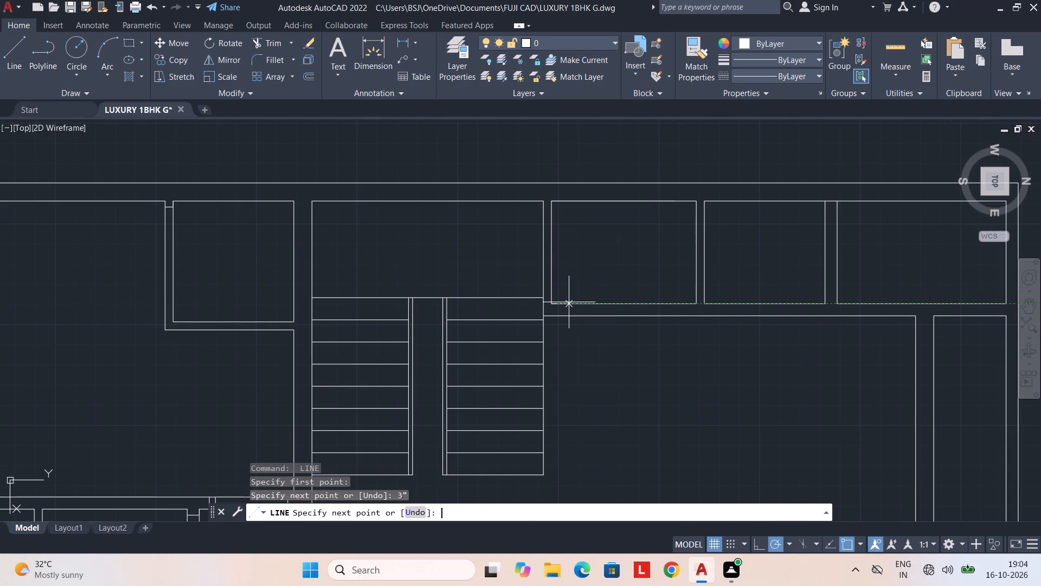
pyautogui.click(556, 317)
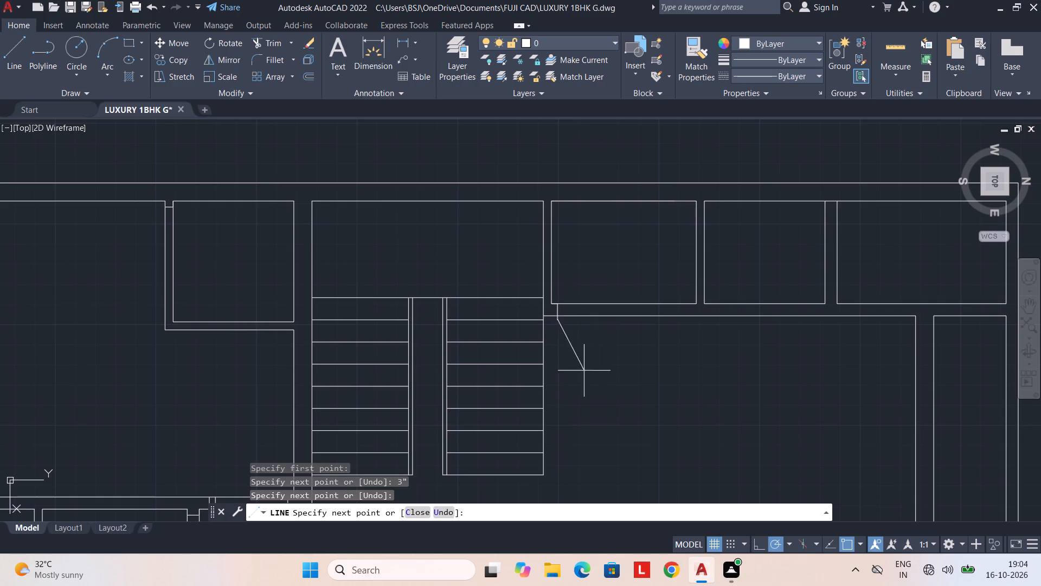
pyautogui.press('Escape')
# Draw a jamb line across the east wall of the middle room in the northwest row, 3" north of its inner southeast corner.
pyautogui.moveTo(616, 384); pyautogui.dragTo(471, 394, button='middle')
pyautogui.press('space')
pyautogui.click(561, 313)
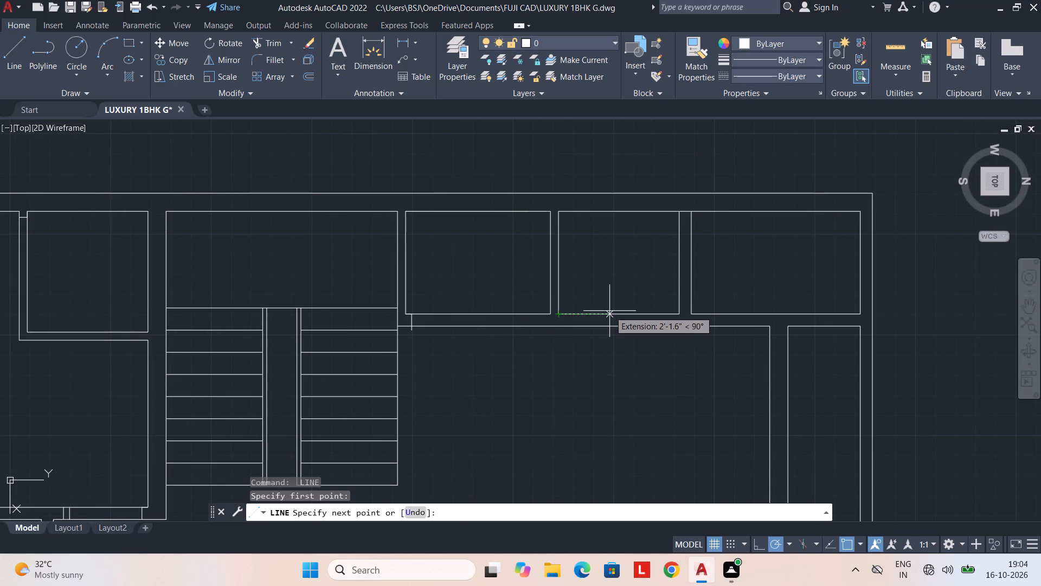
pyautogui.write('3"')
pyautogui.press('Return')
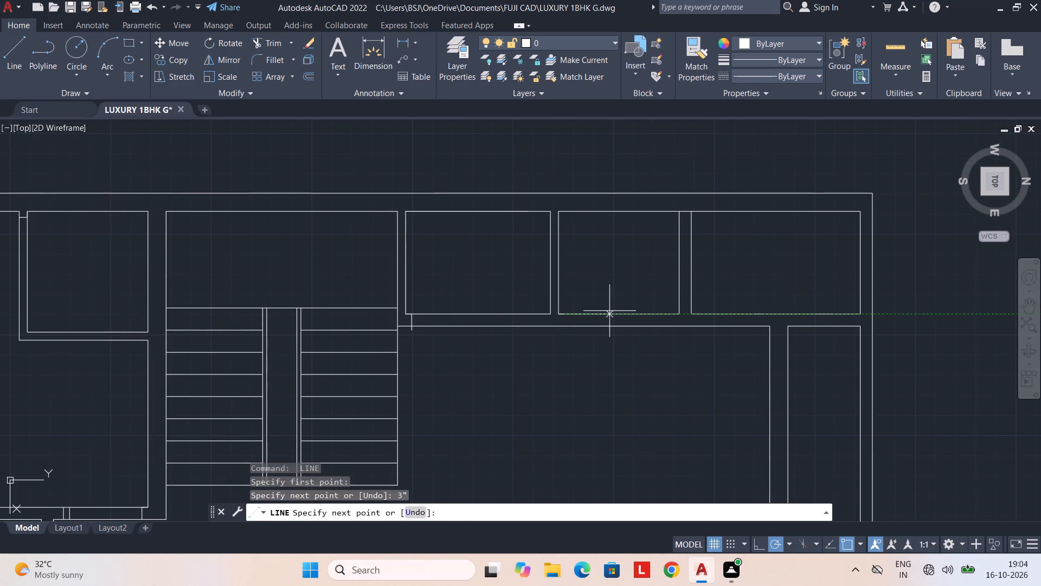
pyautogui.click(563, 330)
pyautogui.press('Escape')
# Draw a jamb line across the east wall of the northernmost room in the row, 3" north of its inner southeast corner.
pyautogui.moveTo(659, 383); pyautogui.dragTo(608, 394, button='middle')
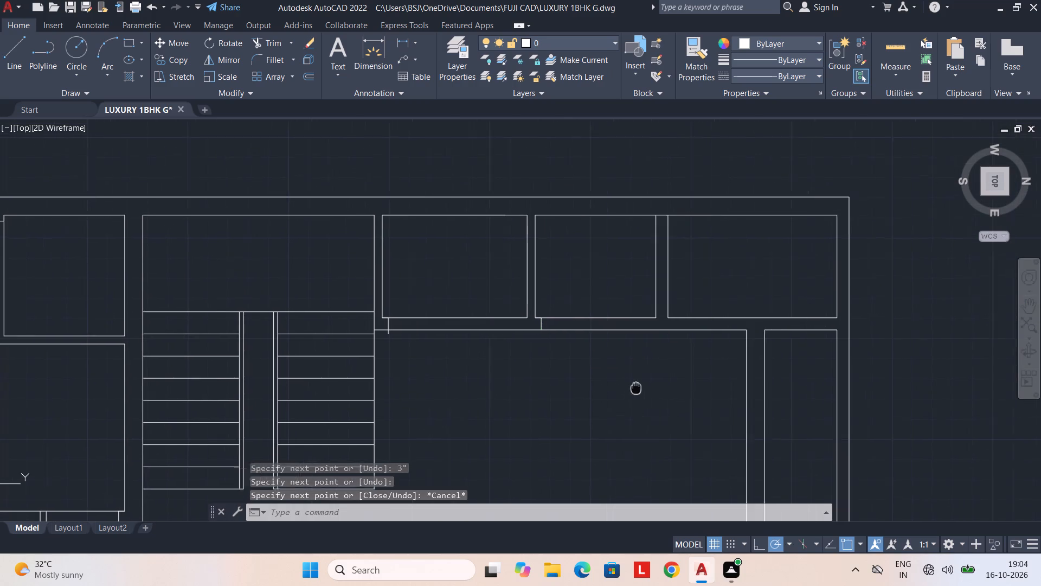
pyautogui.moveTo(608, 394); pyautogui.dragTo(604, 395, button='middle')
pyautogui.press('space')
pyautogui.click(637, 326)
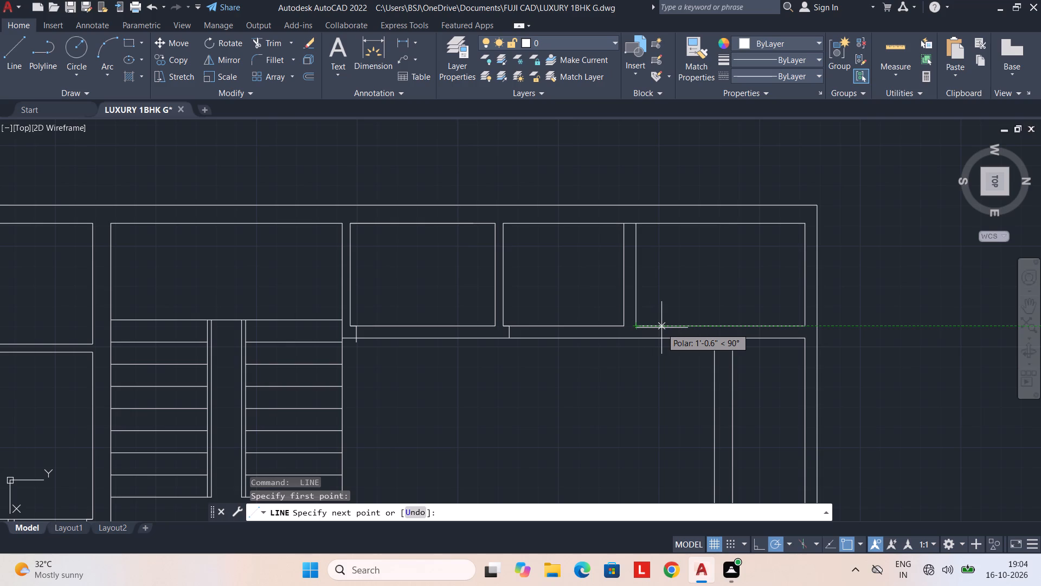
pyautogui.write('3"')
pyautogui.press('Return')
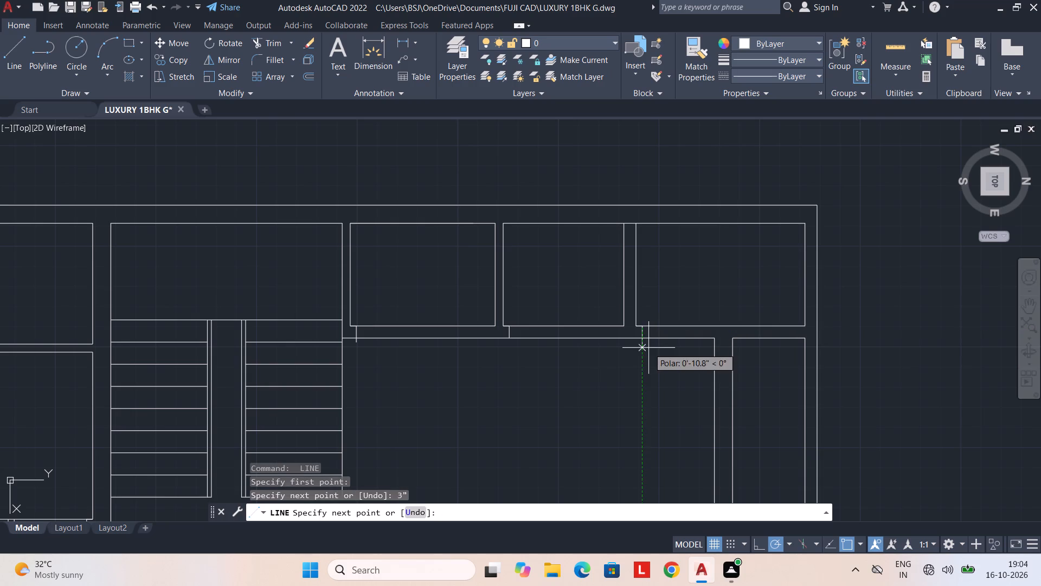
pyautogui.click(647, 339)
pyautogui.press('Escape')
# Draw a jamb line across the west wall of the northeast room, 3" south of its junction with the north wall.
pyautogui.scroll(-1, 642, 426)
pyautogui.moveTo(630, 429); pyautogui.dragTo(621, 383, button='middle')
pyautogui.scroll(-2, 621, 382)
pyautogui.moveTo(582, 409); pyautogui.dragTo(570, 333, button='middle')
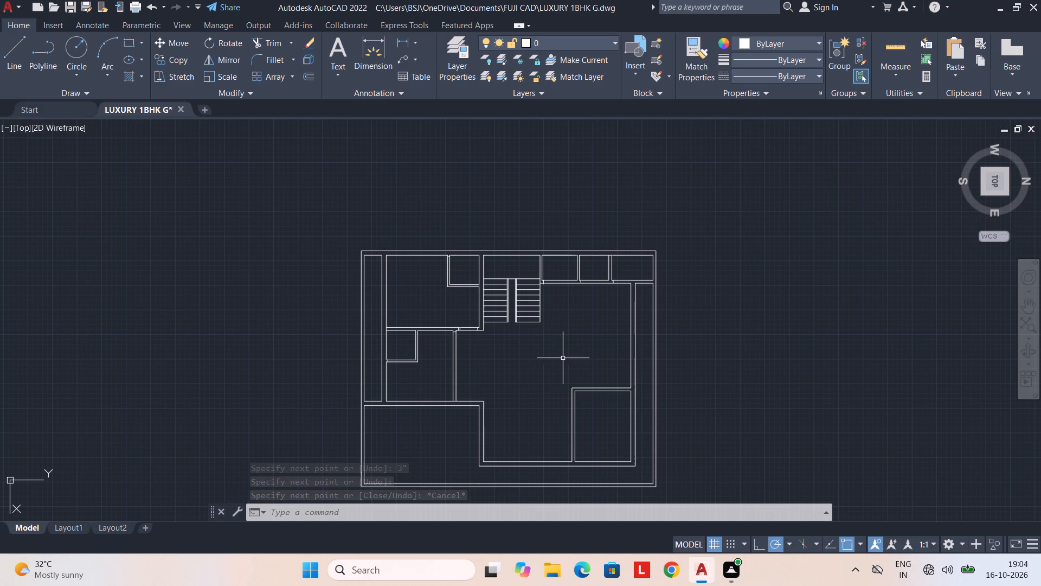
pyautogui.scroll(2, 605, 382)
pyautogui.press('space')
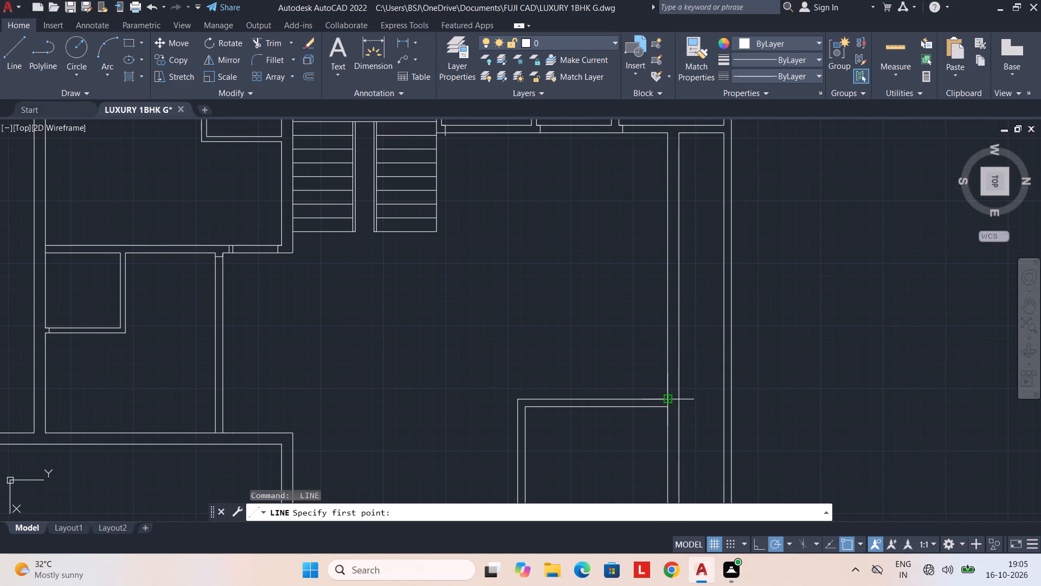
pyautogui.click(667, 399)
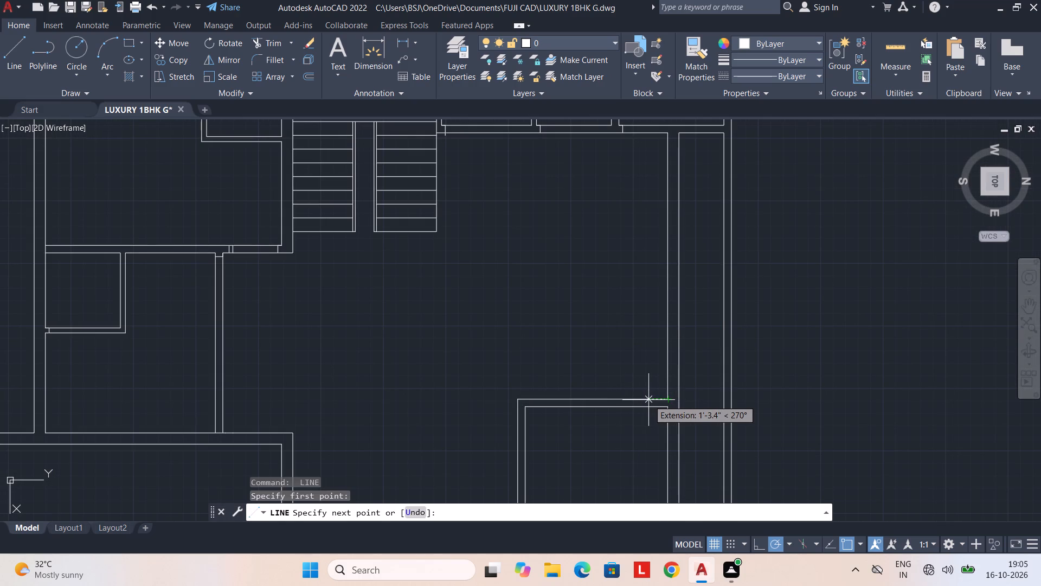
pyautogui.write('3"')
pyautogui.press('Return')
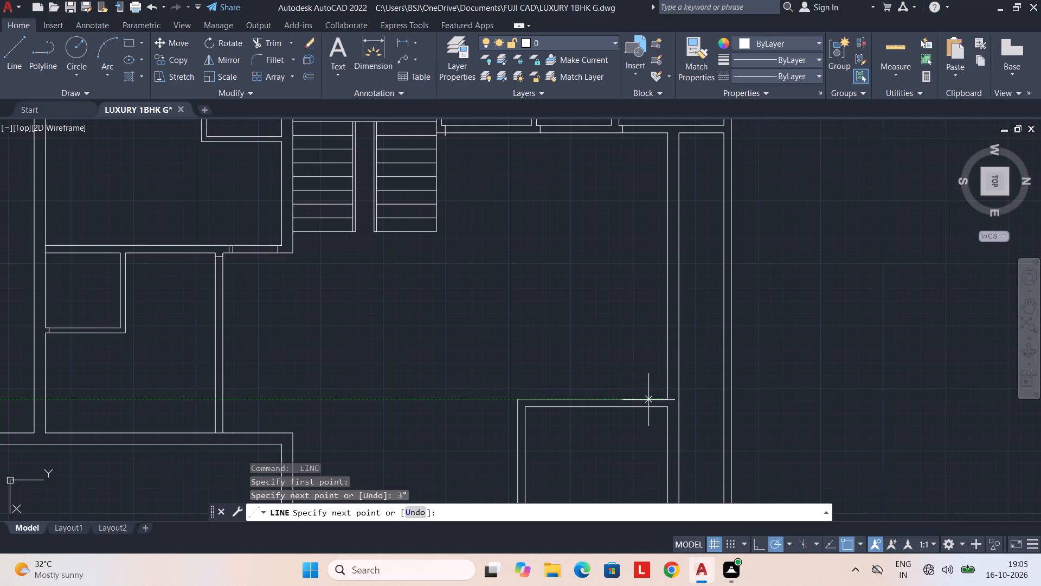
pyautogui.scroll(5, 659, 409)
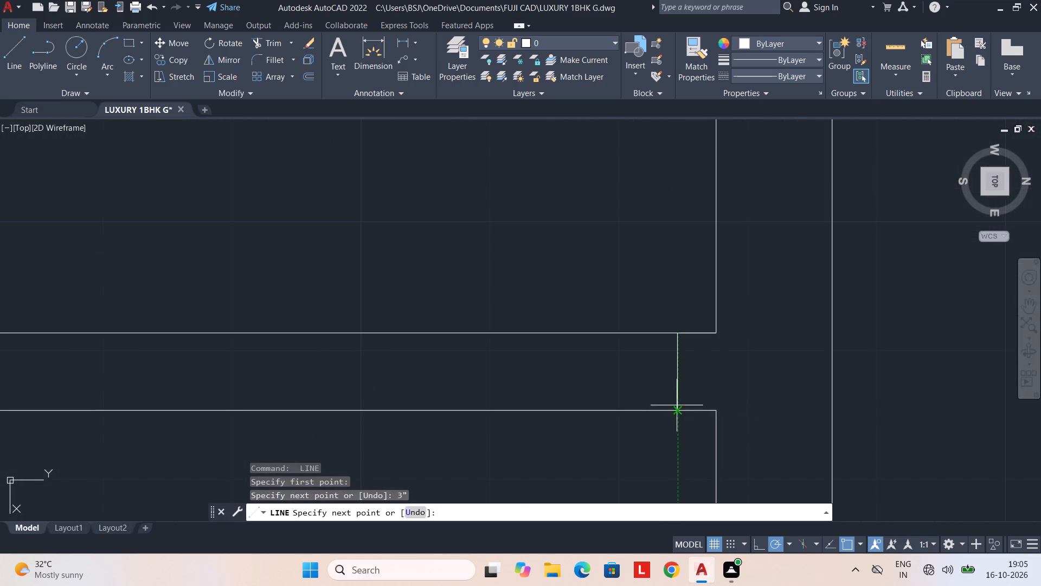
pyautogui.click(677, 409)
pyautogui.scroll(-4, 633, 462)
pyautogui.press('Escape')
# Trim the jamb line's overshoot past the east wall face of the room just north of the staircase.
pyautogui.scroll(-2, 622, 454)
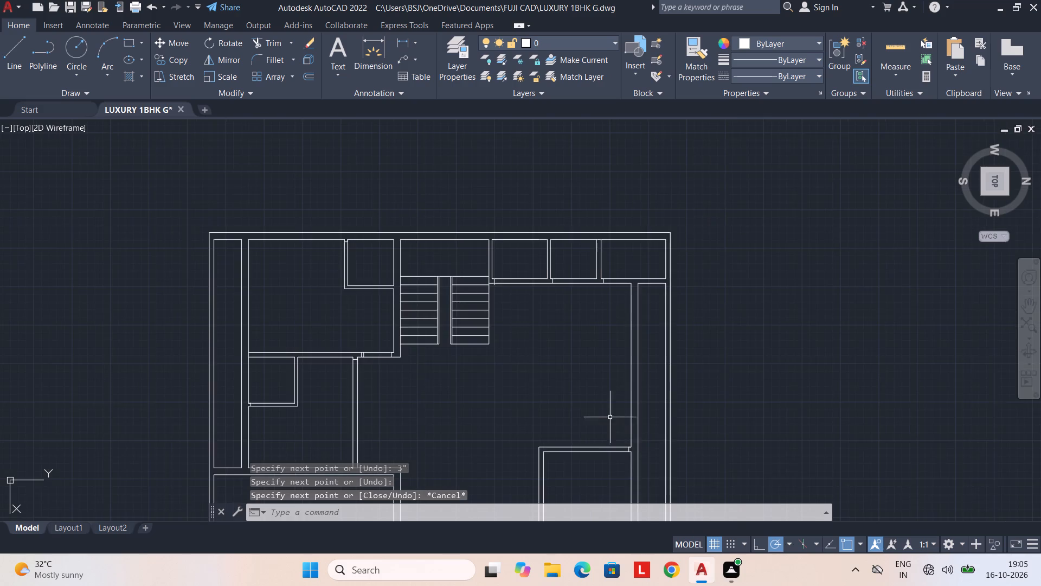
pyautogui.moveTo(607, 416); pyautogui.dragTo(635, 374, button='middle')
pyautogui.moveTo(552, 402); pyautogui.dragTo(579, 385, button='middle')
pyautogui.moveTo(573, 392); pyautogui.dragTo(614, 367, button='middle')
pyautogui.scroll(1, 622, 193)
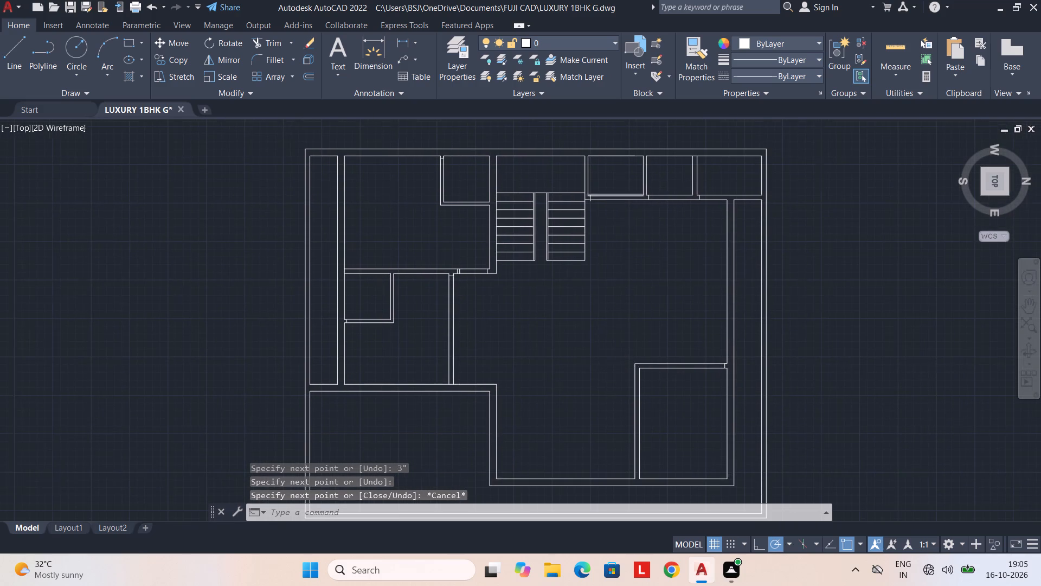
pyautogui.scroll(3, 622, 193)
pyautogui.moveTo(574, 226); pyautogui.dragTo(567, 275, button='middle')
pyautogui.write('TR')
pyautogui.press('space')
pyautogui.click(452, 251)
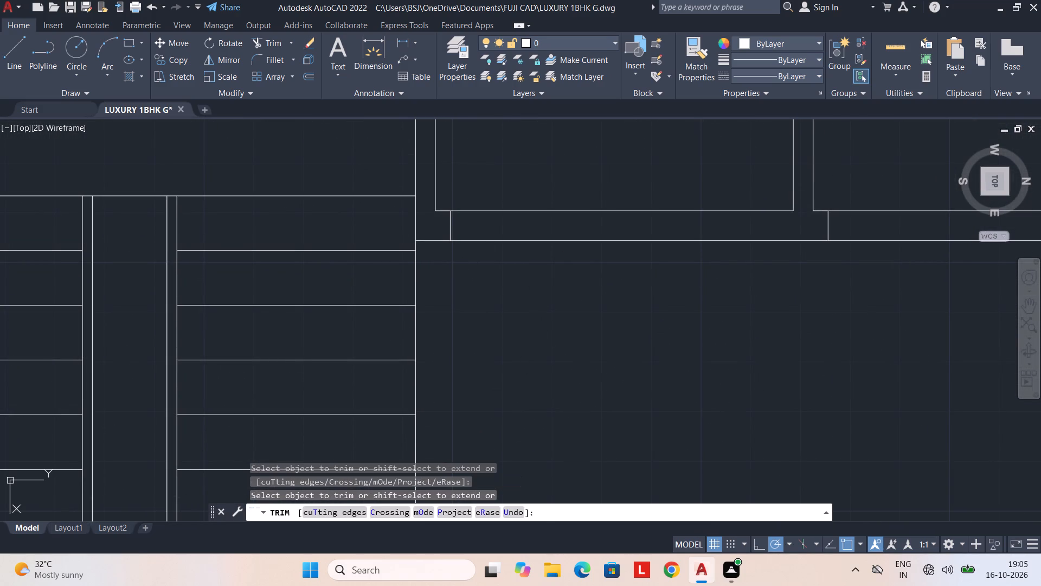
pyautogui.press('Escape')
# Draw a jamb line across the wall between the southeast space and the hall, 3" east of the space's inner northwest corner.
pyautogui.scroll(-4, 505, 334)
pyautogui.scroll(10, 496, 313)
pyautogui.moveTo(496, 377); pyautogui.dragTo(582, 133, button='middle')
pyautogui.scroll(-2, 567, 193)
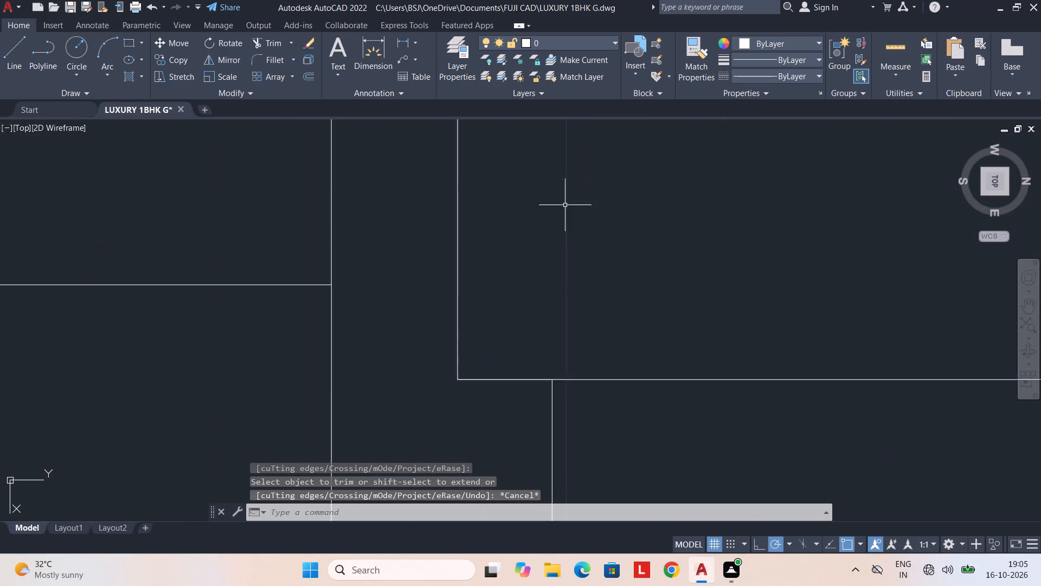
pyautogui.scroll(-1, 565, 218)
pyautogui.scroll(-1, 565, 295)
pyautogui.scroll(-7, 583, 386)
pyautogui.moveTo(596, 417); pyautogui.dragTo(589, 351, button='middle')
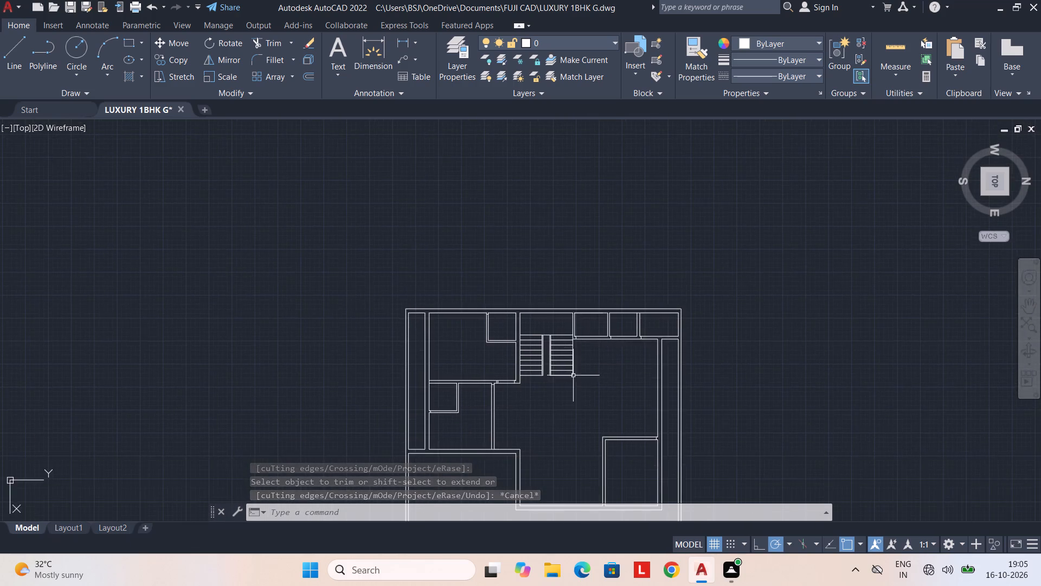
pyautogui.moveTo(571, 368); pyautogui.dragTo(582, 311, button='middle')
pyautogui.scroll(2, 557, 364)
pyautogui.moveTo(545, 373); pyautogui.dragTo(558, 259, button='middle')
pyautogui.moveTo(561, 368); pyautogui.dragTo(572, 304, button='middle')
pyautogui.press('space')
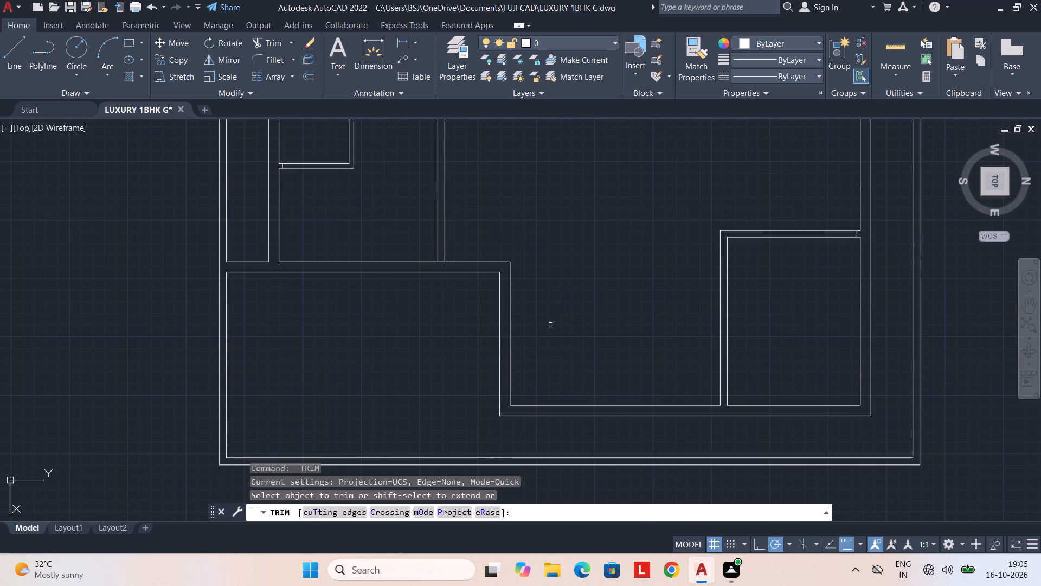
pyautogui.press('Escape')
pyautogui.write('L')
pyautogui.press('space')
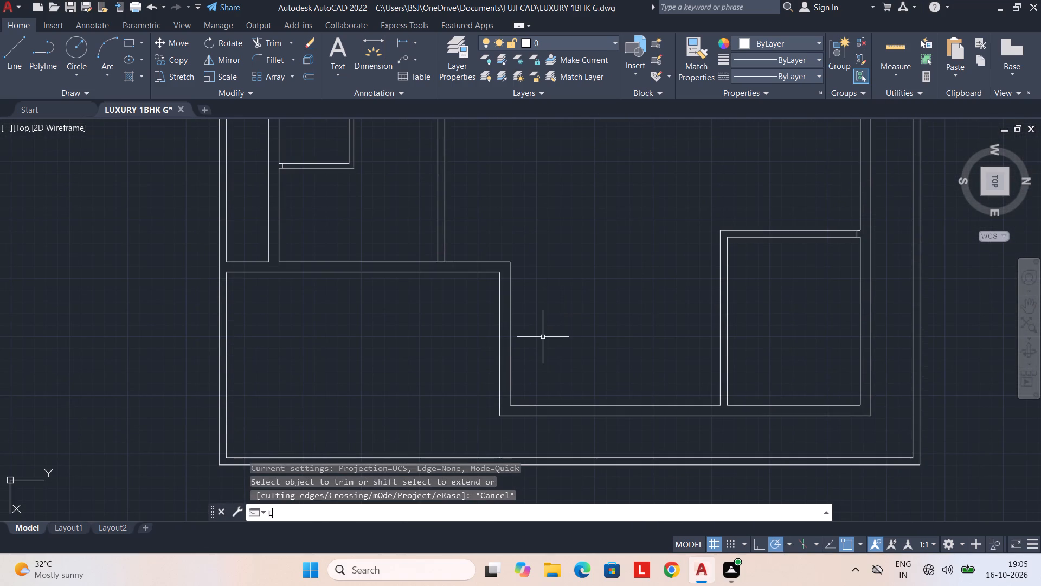
pyautogui.click(502, 275)
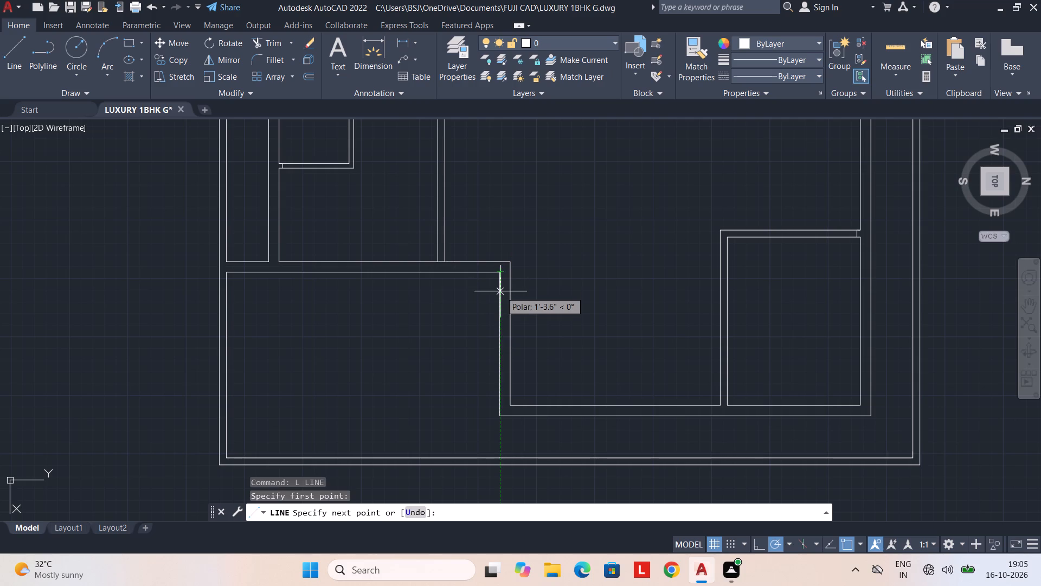
pyautogui.write('3"')
pyautogui.press('Return')
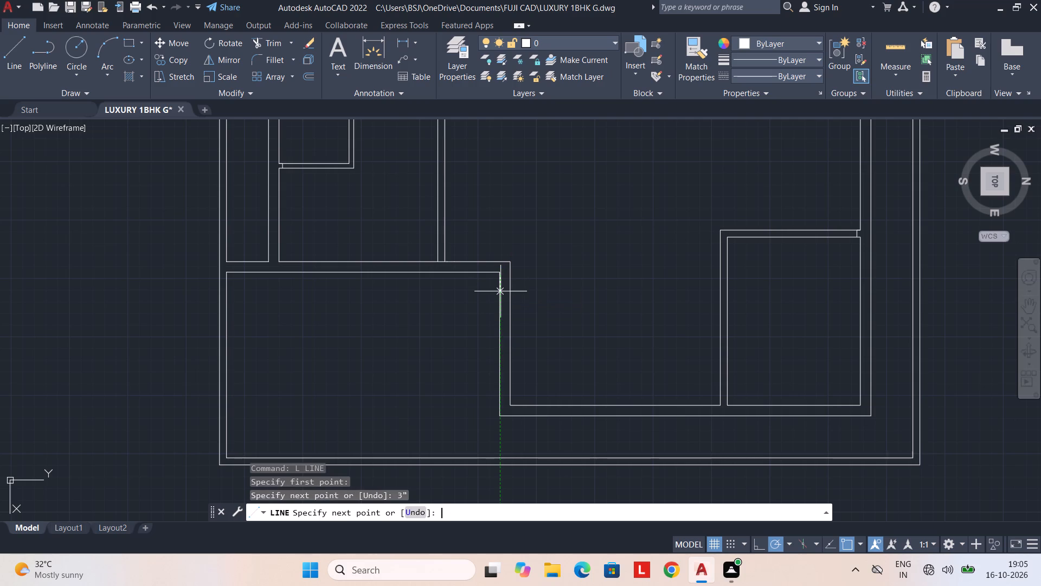
pyautogui.scroll(2, 504, 289)
pyautogui.click(518, 258)
pyautogui.press('1')
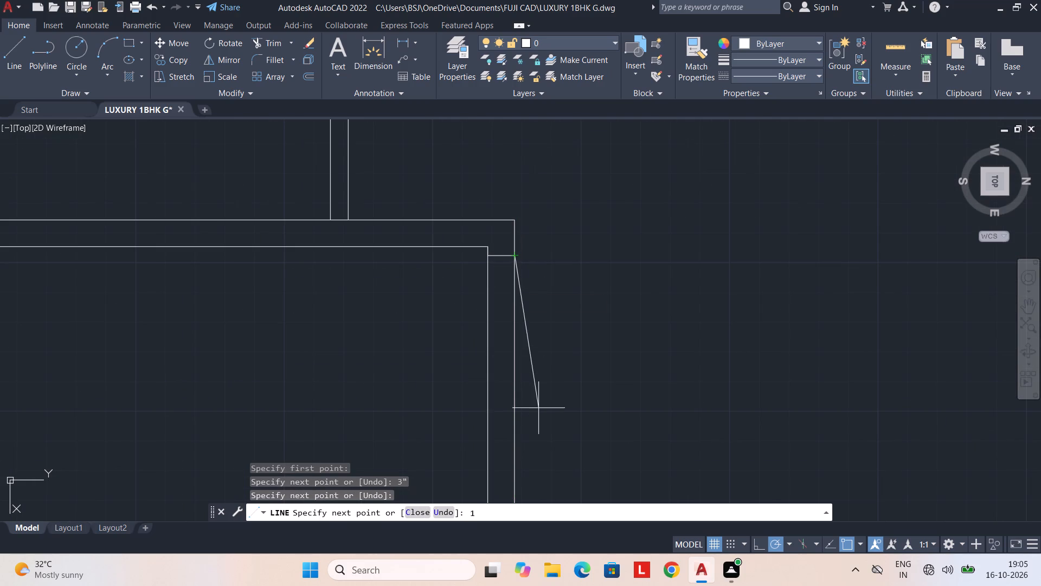
pyautogui.press('Escape')
# Draw a jamb line across the hall's east wall, 3" north of the hall's inner southeast corner.
pyautogui.scroll(-3, 538, 414)
pyautogui.moveTo(559, 423); pyautogui.dragTo(523, 361, button='middle')
pyautogui.press('space')
pyautogui.click(496, 394)
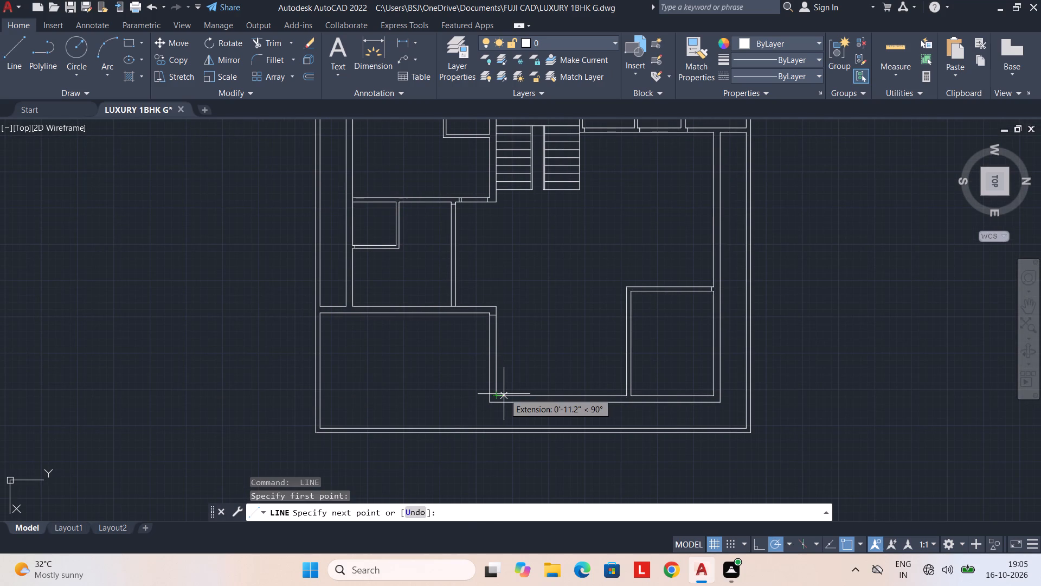
pyautogui.write('3"')
pyautogui.press('Return')
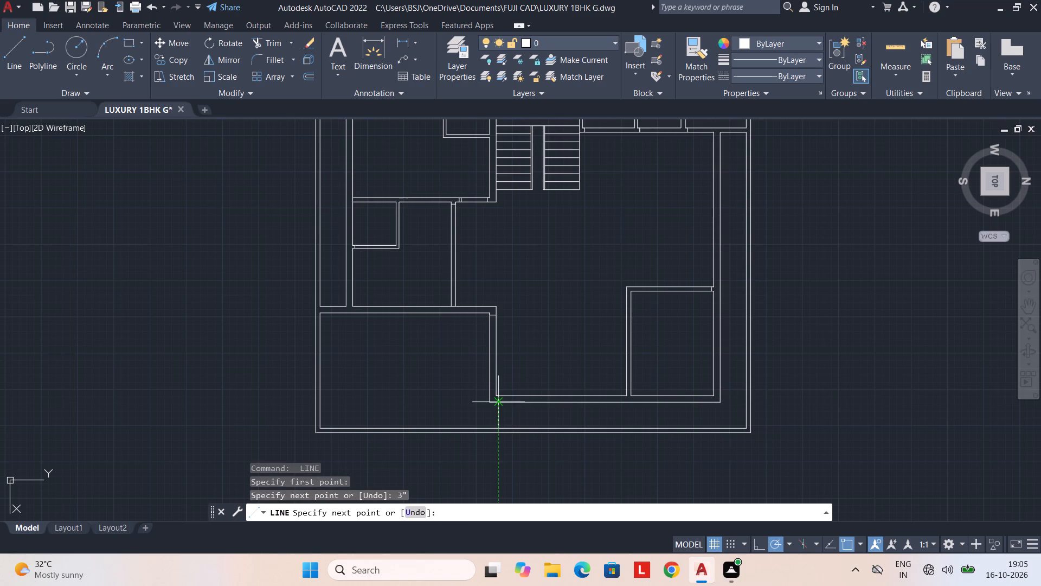
pyautogui.click(502, 406)
pyautogui.press('Escape')
# Draw a jamb line across the north wall of the northeast room, 3" west of its inner northeast corner.
pyautogui.press('space')
pyautogui.scroll(2, 693, 395)
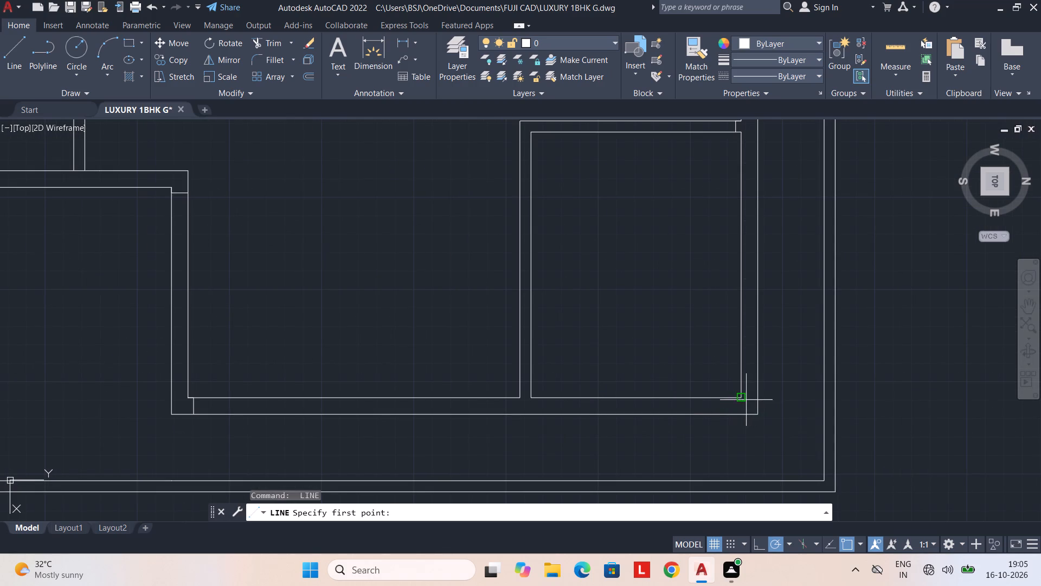
pyautogui.click(745, 400)
pyautogui.write('3"')
pyautogui.press('Return')
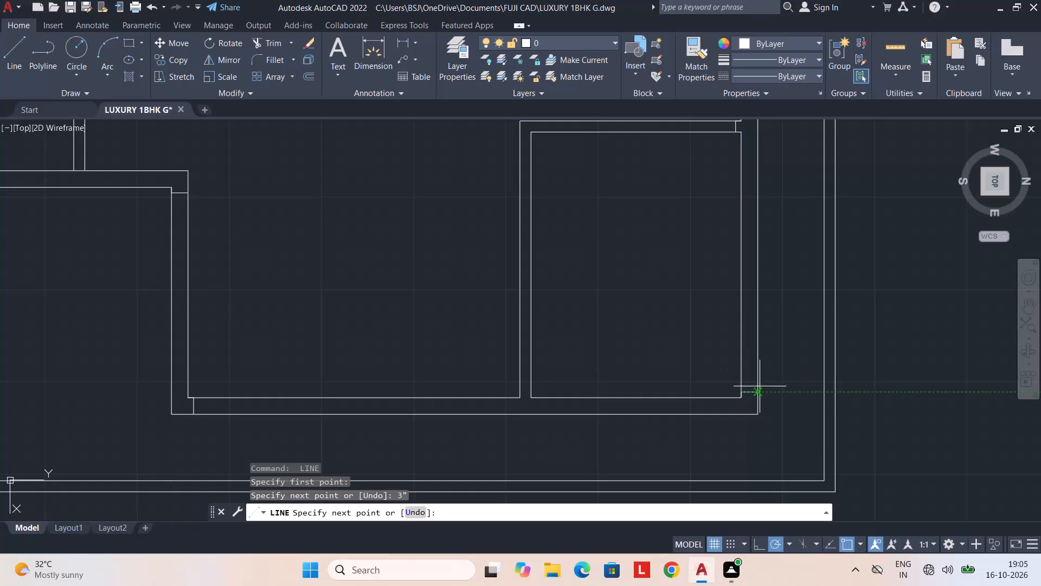
pyautogui.click(760, 387)
pyautogui.press('Escape')
# Offset the jamb line in the north wall of the room east of the southwest bedroom by 3' to the east.
pyautogui.scroll(-2, 566, 347)
pyautogui.moveTo(567, 340); pyautogui.dragTo(565, 366, button='middle')
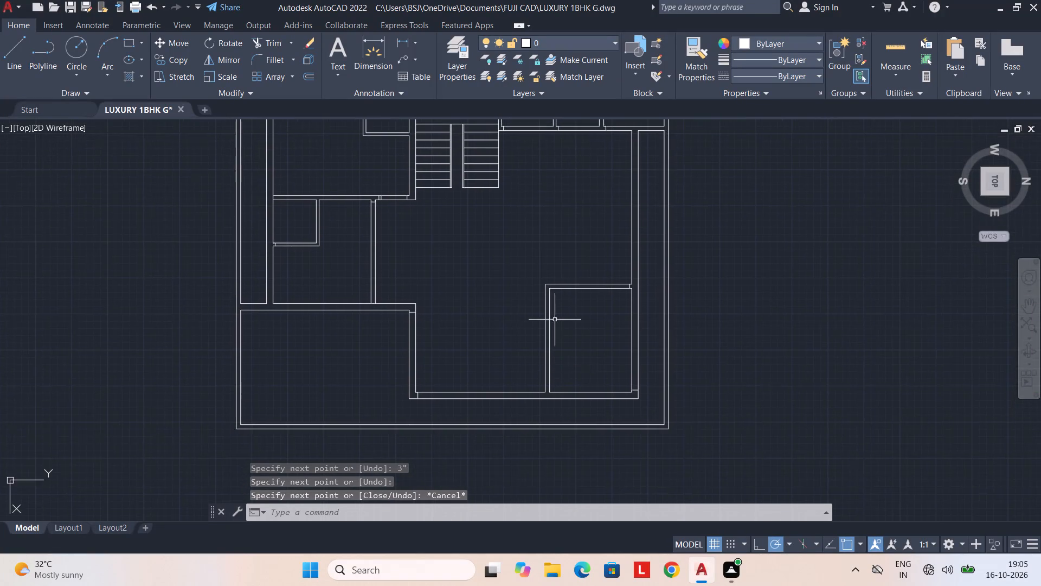
pyautogui.moveTo(551, 325); pyautogui.dragTo(544, 344, button='middle')
pyautogui.moveTo(560, 339); pyautogui.dragTo(550, 386, button='middle')
pyautogui.moveTo(537, 268); pyautogui.dragTo(532, 310, button='middle')
pyautogui.moveTo(506, 312); pyautogui.dragTo(564, 276, button='middle')
pyautogui.moveTo(468, 324); pyautogui.dragTo(529, 298, button='middle')
pyautogui.moveTo(438, 311); pyautogui.dragTo(445, 324, button='middle')
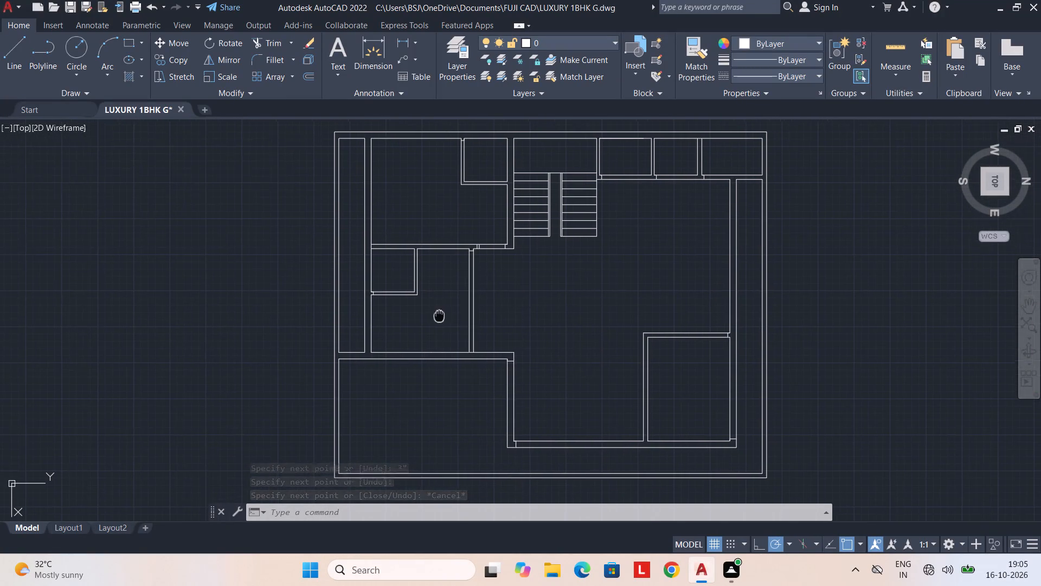
pyautogui.moveTo(445, 324); pyautogui.dragTo(451, 331, button='middle')
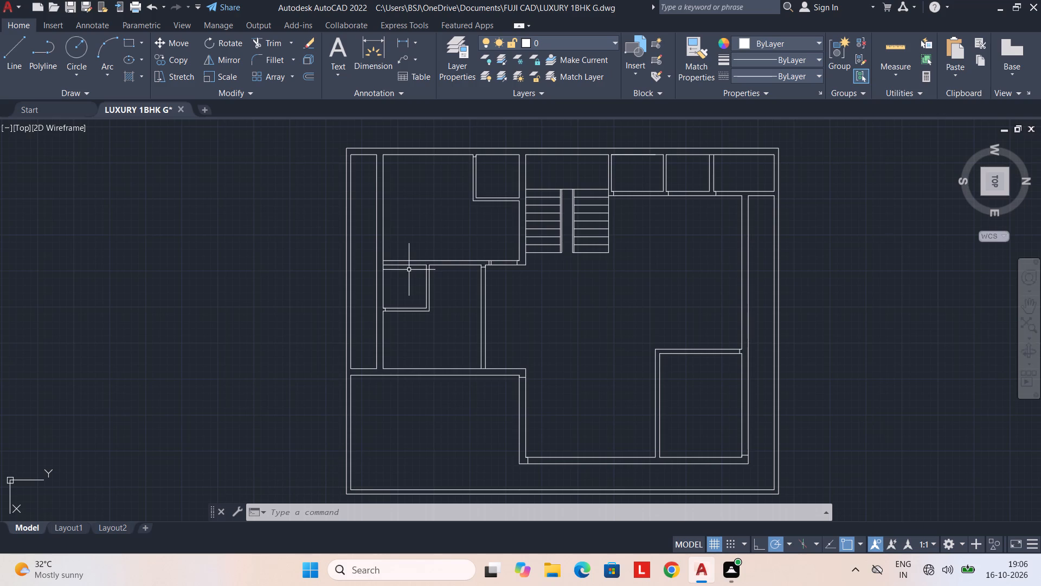
pyautogui.write('OF')
pyautogui.press('space')
pyautogui.write("3'")
pyautogui.press('Return')
pyautogui.scroll(1, 410, 267)
pyautogui.scroll(3, 523, 270)
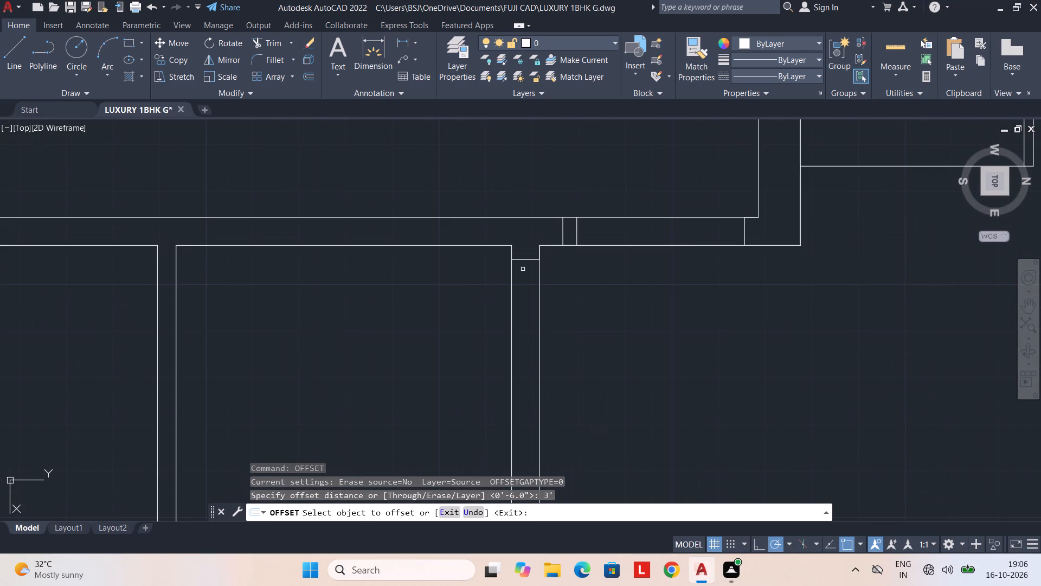
pyautogui.click(529, 259)
pyautogui.moveTo(624, 443); pyautogui.dragTo(639, 456)
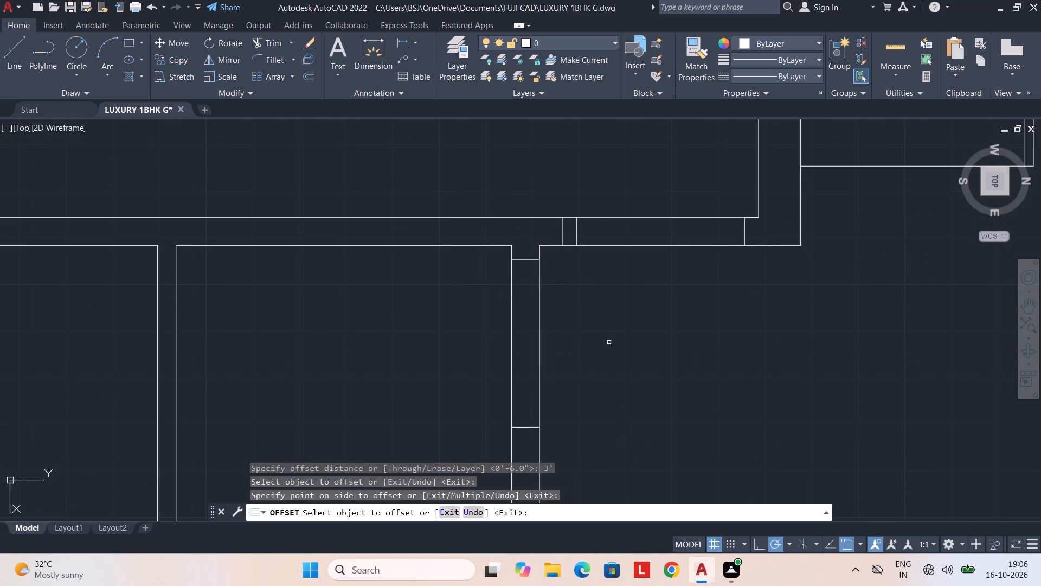
# Offset the east-wall jamb lines of the first two rooms north of the staircase by 3' to the north.
pyautogui.moveTo(689, 347); pyautogui.dragTo(437, 398, button='middle')
pyautogui.scroll(-3, 629, 307)
pyautogui.moveTo(631, 304); pyautogui.dragTo(598, 360, button='middle')
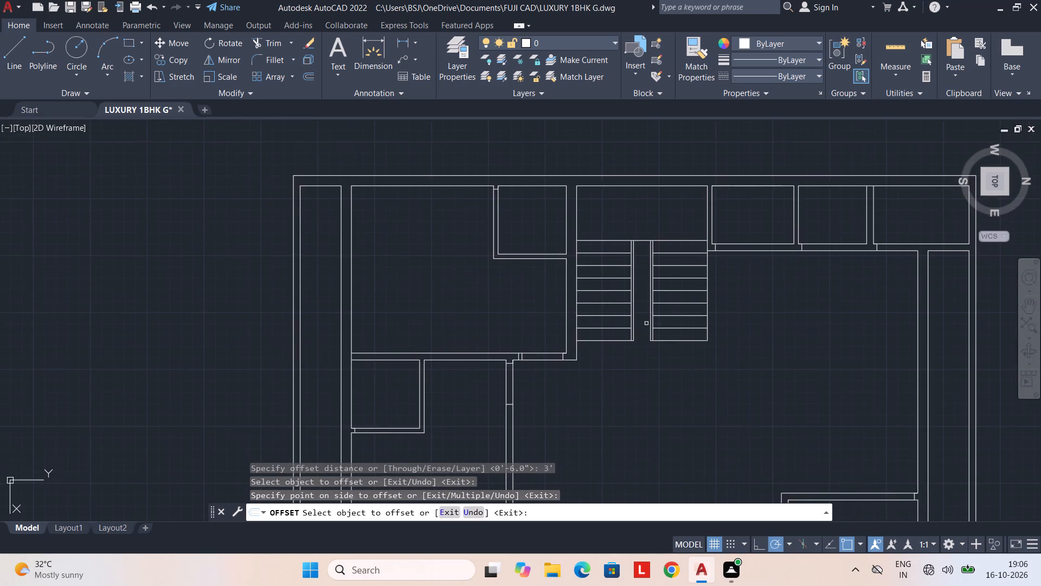
pyautogui.scroll(1, 701, 302)
pyautogui.moveTo(701, 302); pyautogui.dragTo(492, 360, button='middle')
pyautogui.scroll(2, 554, 277)
pyautogui.click(447, 266)
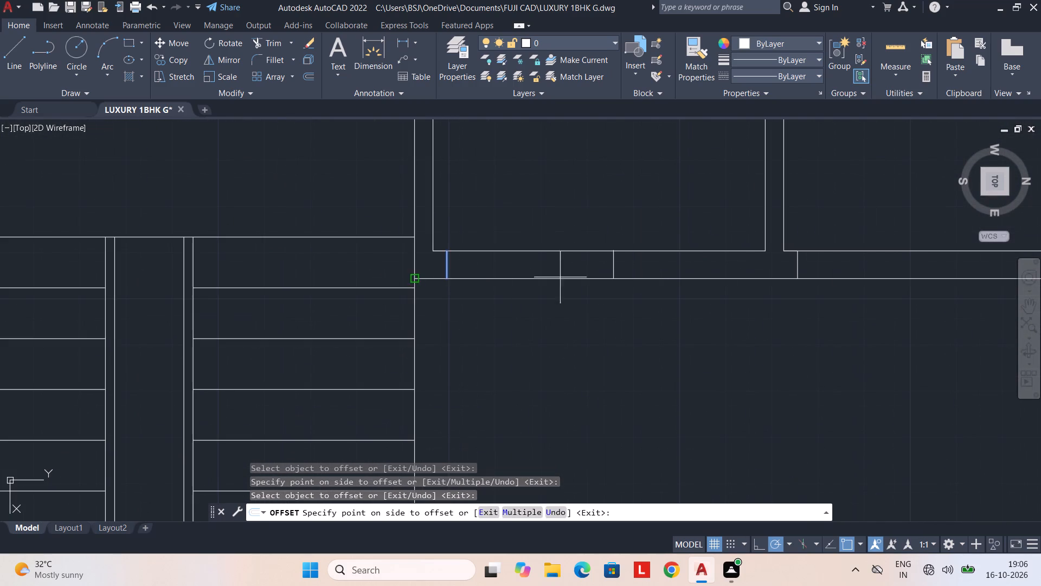
pyautogui.moveTo(796, 302); pyautogui.dragTo(838, 317)
pyautogui.moveTo(815, 325); pyautogui.dragTo(583, 399, button='middle')
pyautogui.click(566, 335)
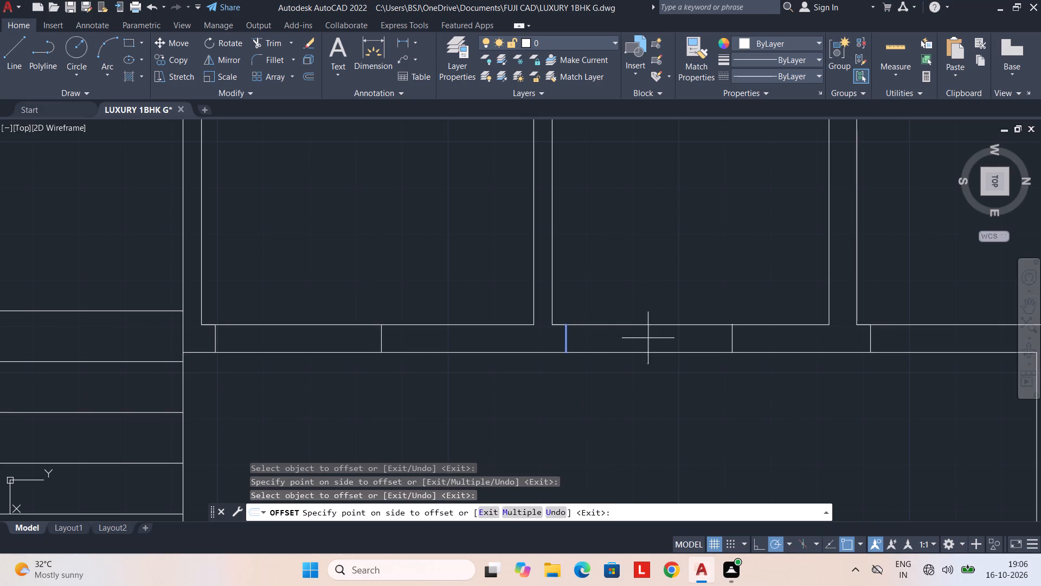
pyautogui.moveTo(792, 379); pyautogui.dragTo(802, 386)
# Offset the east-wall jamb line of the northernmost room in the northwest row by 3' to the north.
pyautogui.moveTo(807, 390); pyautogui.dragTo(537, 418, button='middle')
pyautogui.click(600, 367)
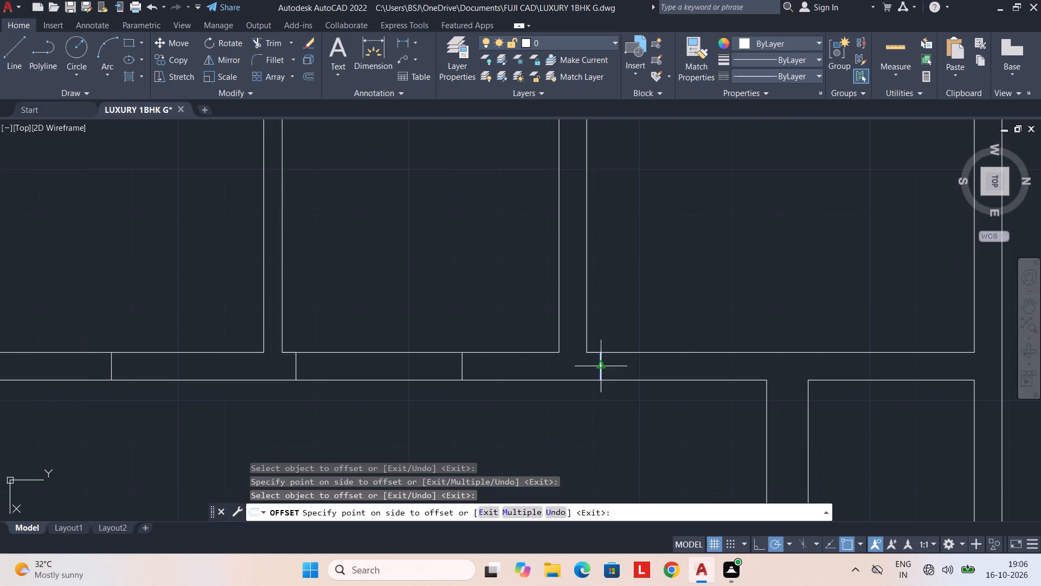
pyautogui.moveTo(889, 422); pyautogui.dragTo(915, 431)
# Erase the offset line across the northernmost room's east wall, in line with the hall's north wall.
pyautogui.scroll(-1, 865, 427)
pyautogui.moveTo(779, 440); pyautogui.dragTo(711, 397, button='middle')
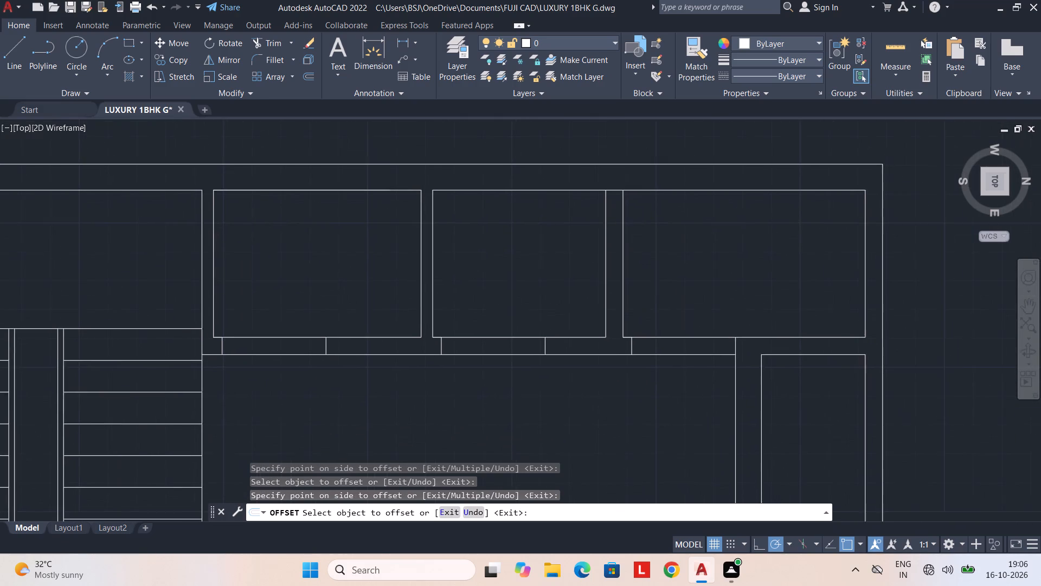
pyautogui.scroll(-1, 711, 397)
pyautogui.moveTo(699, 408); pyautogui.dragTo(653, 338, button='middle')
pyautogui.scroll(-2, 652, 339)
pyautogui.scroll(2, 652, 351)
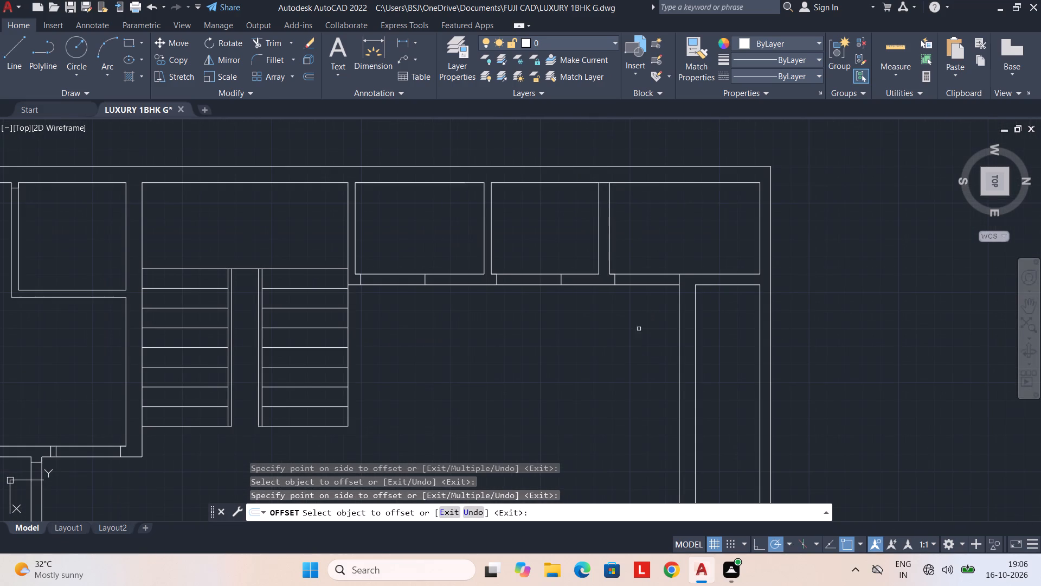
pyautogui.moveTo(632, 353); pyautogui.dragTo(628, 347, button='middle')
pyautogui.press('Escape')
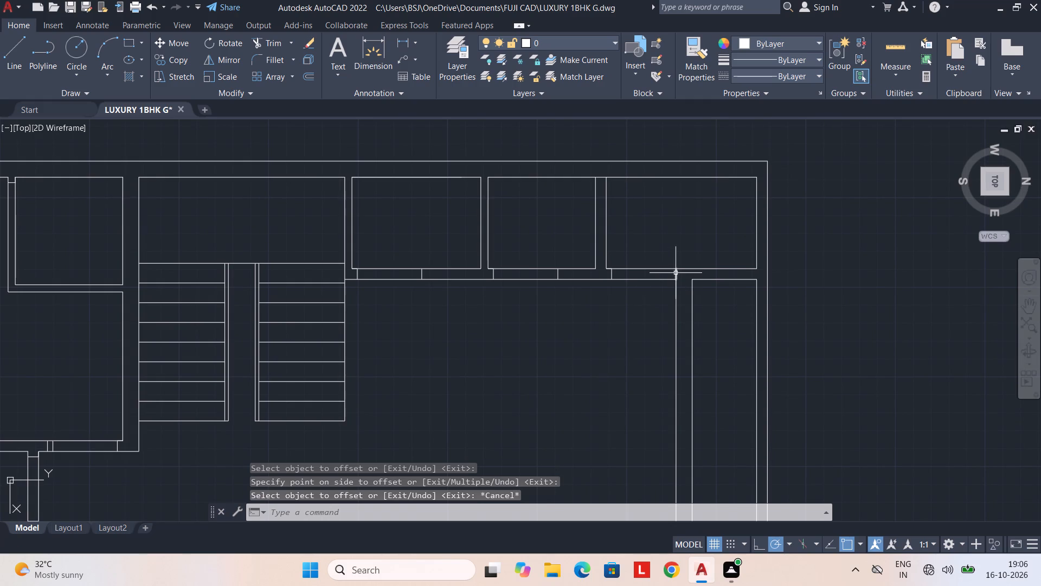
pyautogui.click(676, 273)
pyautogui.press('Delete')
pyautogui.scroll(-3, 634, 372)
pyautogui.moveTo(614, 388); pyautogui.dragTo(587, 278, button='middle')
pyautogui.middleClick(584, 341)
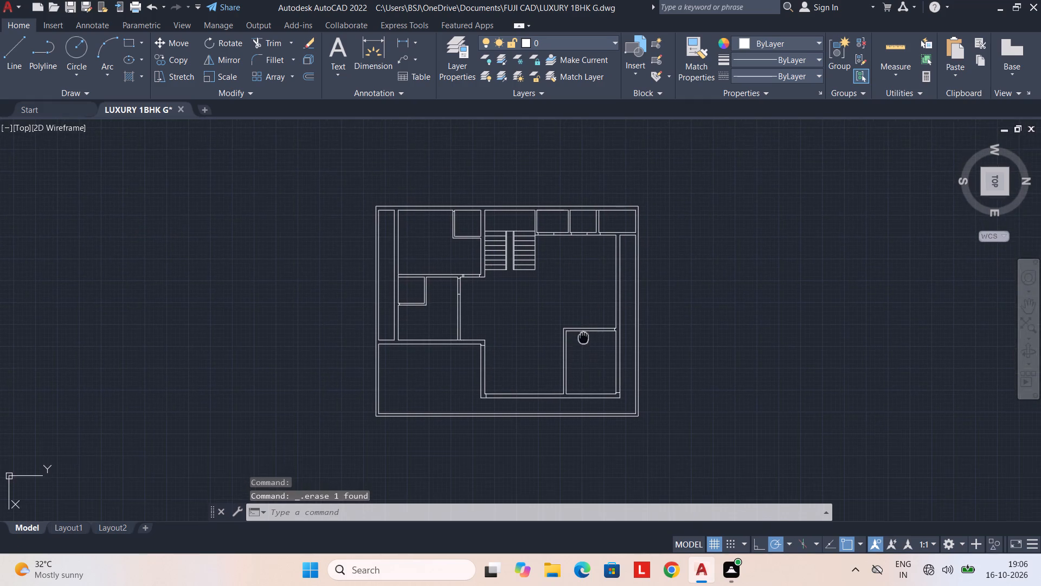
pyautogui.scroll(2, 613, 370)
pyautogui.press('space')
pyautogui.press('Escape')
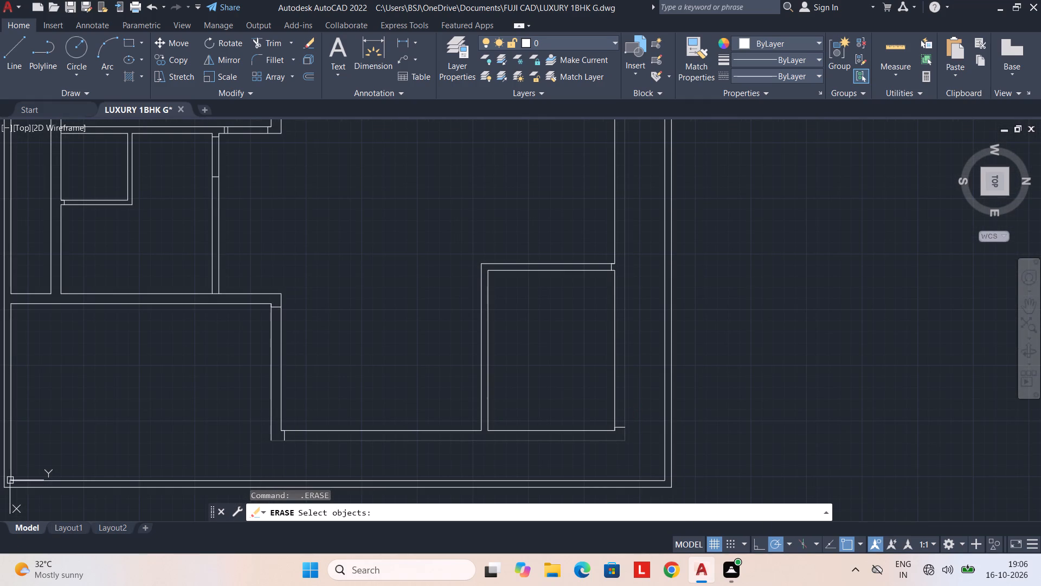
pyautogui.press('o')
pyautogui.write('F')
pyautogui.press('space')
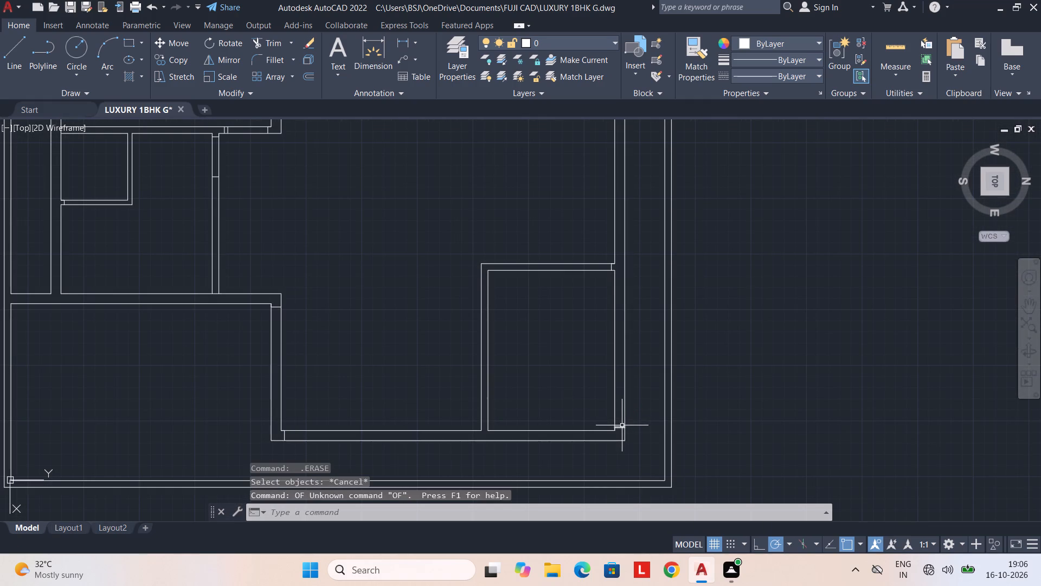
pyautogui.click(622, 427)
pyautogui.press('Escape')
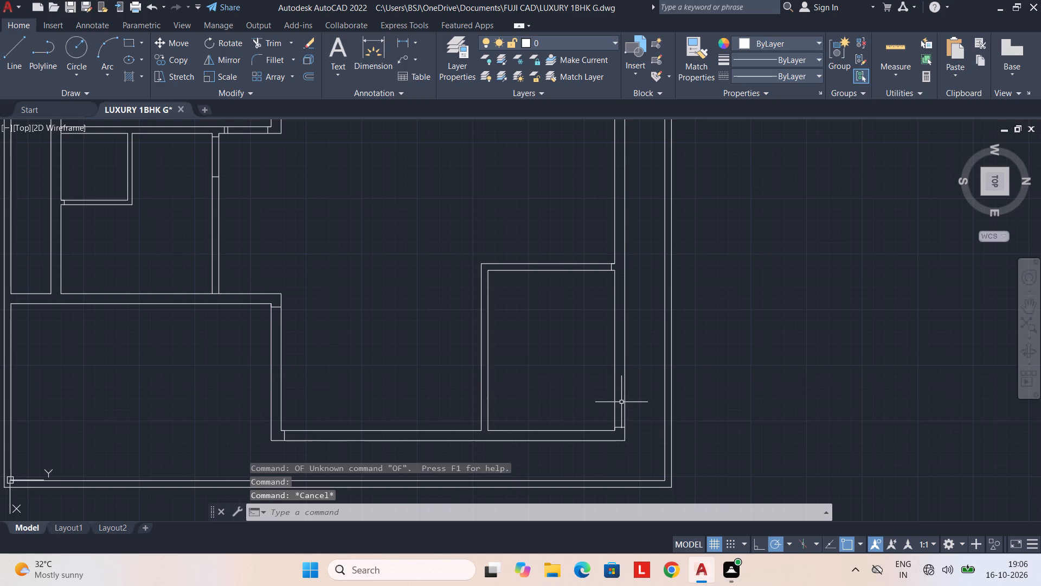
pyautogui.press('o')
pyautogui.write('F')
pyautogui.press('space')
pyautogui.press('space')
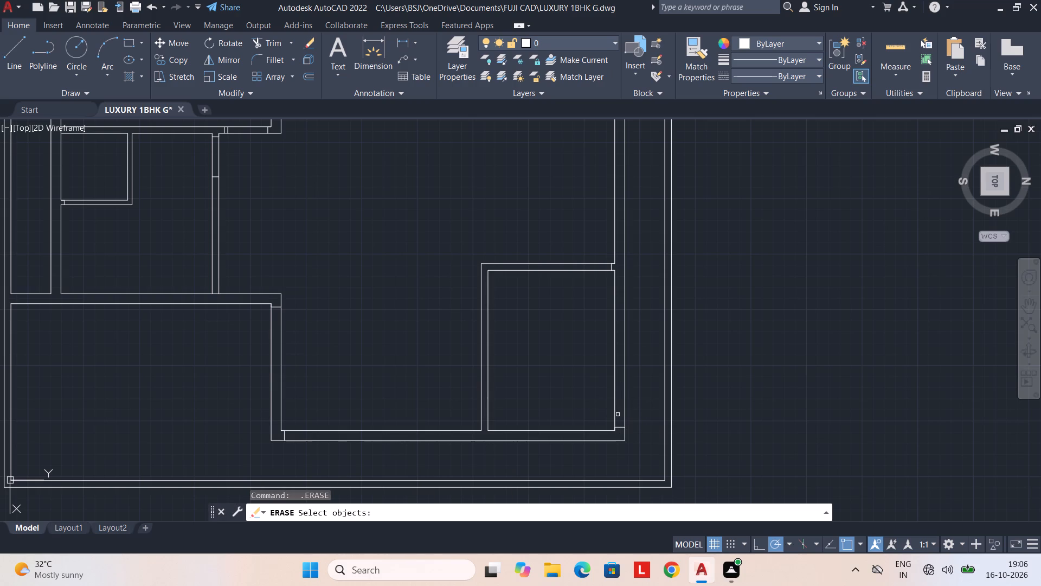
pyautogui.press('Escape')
# Offset the northeast room's jamb lines by 3': the north-wall one to the west and the west-wall one to the south.
pyautogui.write('OF')
pyautogui.press('space')
pyautogui.press('space')
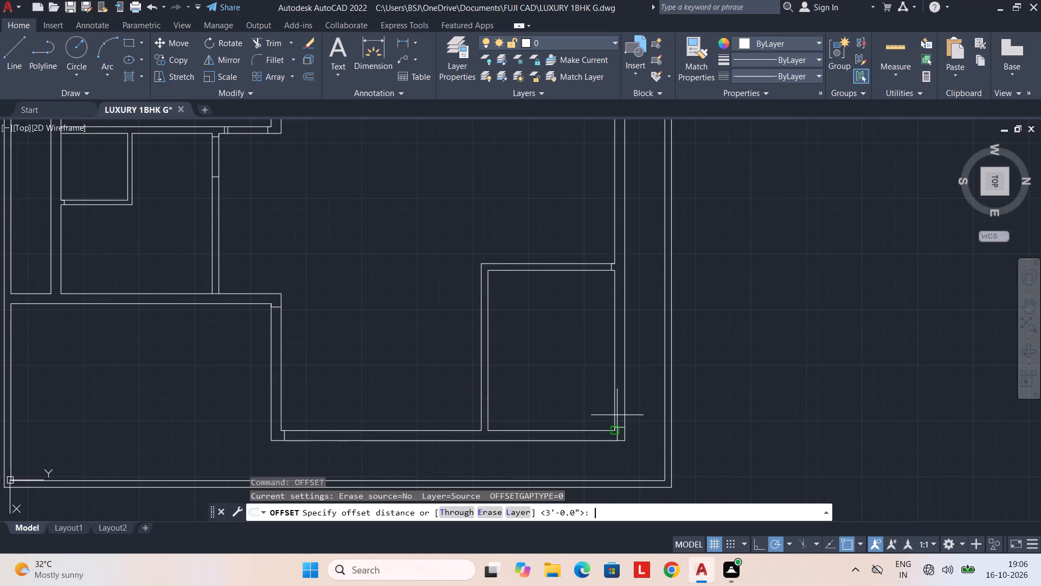
pyautogui.scroll(3, 600, 410)
pyautogui.scroll(-2, 688, 454)
pyautogui.click(685, 464)
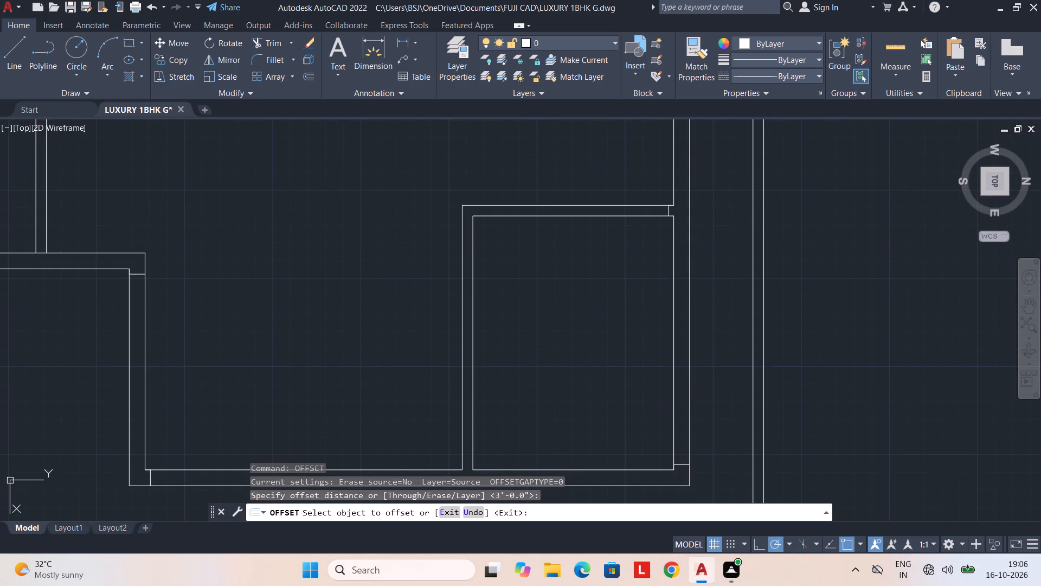
pyautogui.moveTo(708, 314); pyautogui.dragTo(712, 307)
pyautogui.moveTo(616, 320); pyautogui.dragTo(602, 438, button='middle')
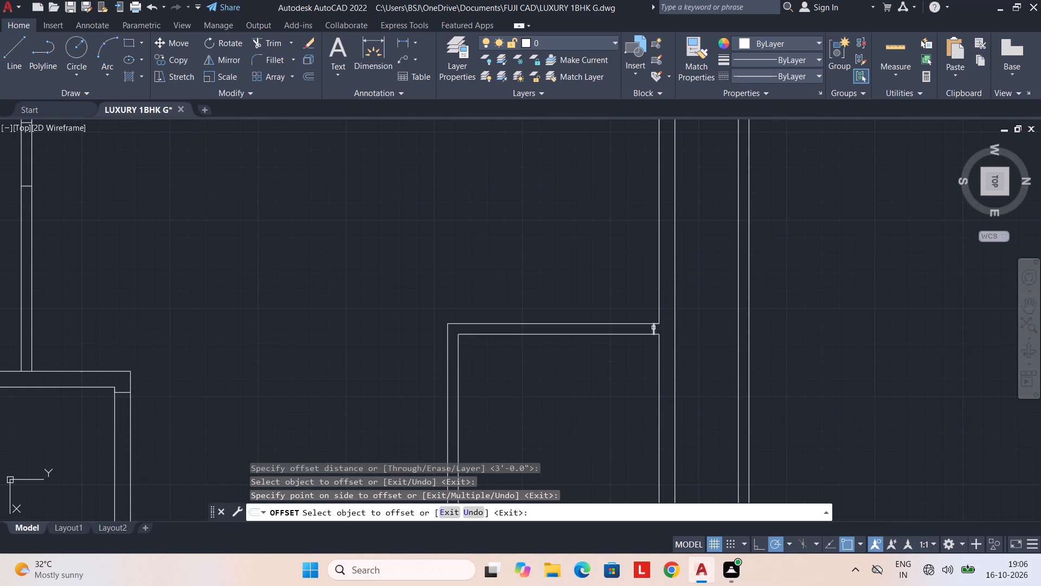
pyautogui.click(653, 328)
pyautogui.click(445, 380)
# Offset the jamb line in the wall between the southeast space and the hall by 4' to the east.
pyautogui.scroll(-2, 417, 388)
pyautogui.moveTo(390, 405); pyautogui.dragTo(514, 356, button='middle')
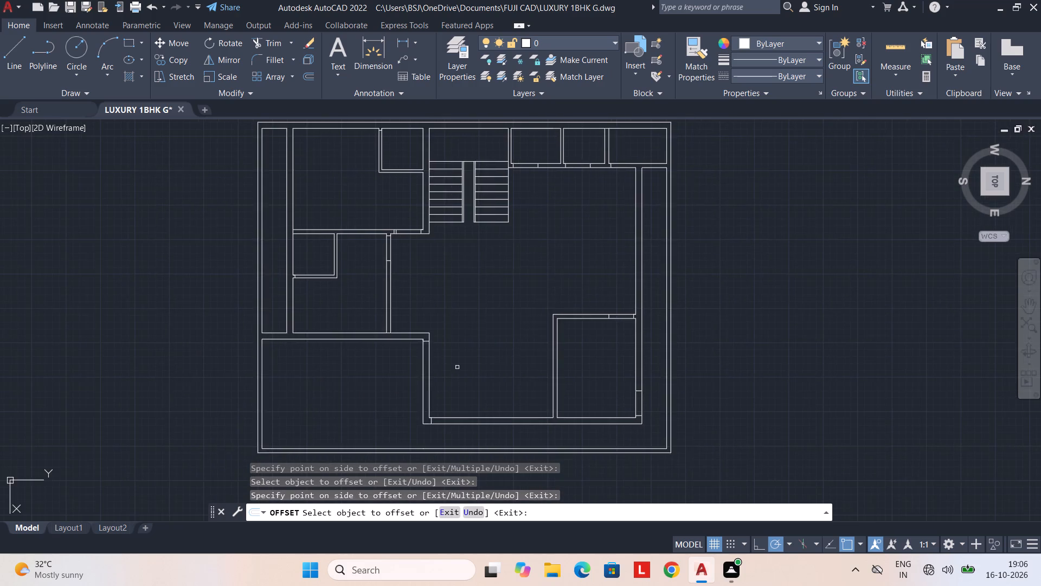
pyautogui.scroll(2, 434, 365)
pyautogui.scroll(-2, 445, 366)
pyautogui.moveTo(463, 378); pyautogui.dragTo(466, 361, button='middle')
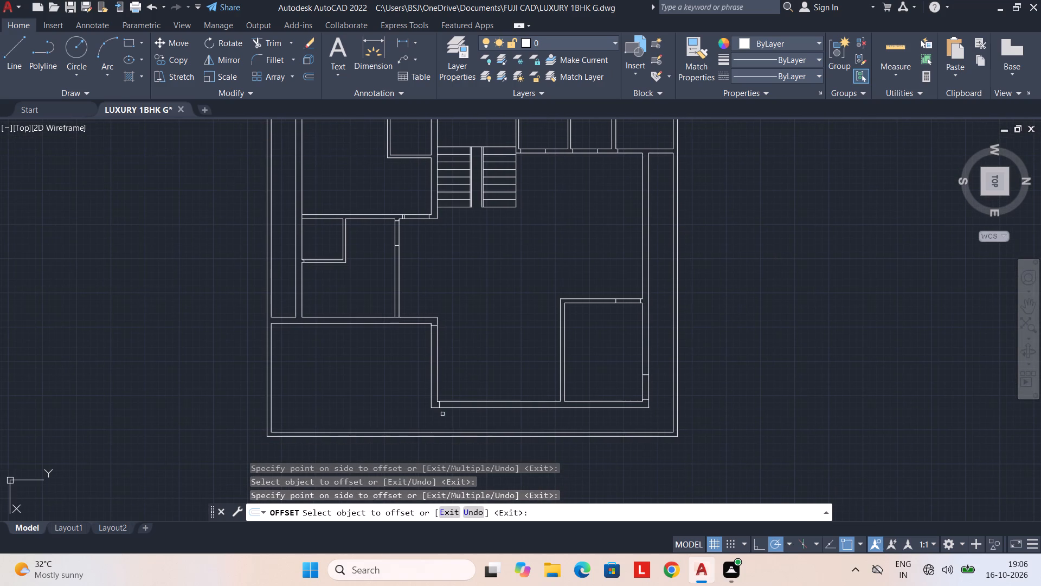
pyautogui.press('Escape')
pyautogui.write("OF 4'")
pyautogui.press('Return')
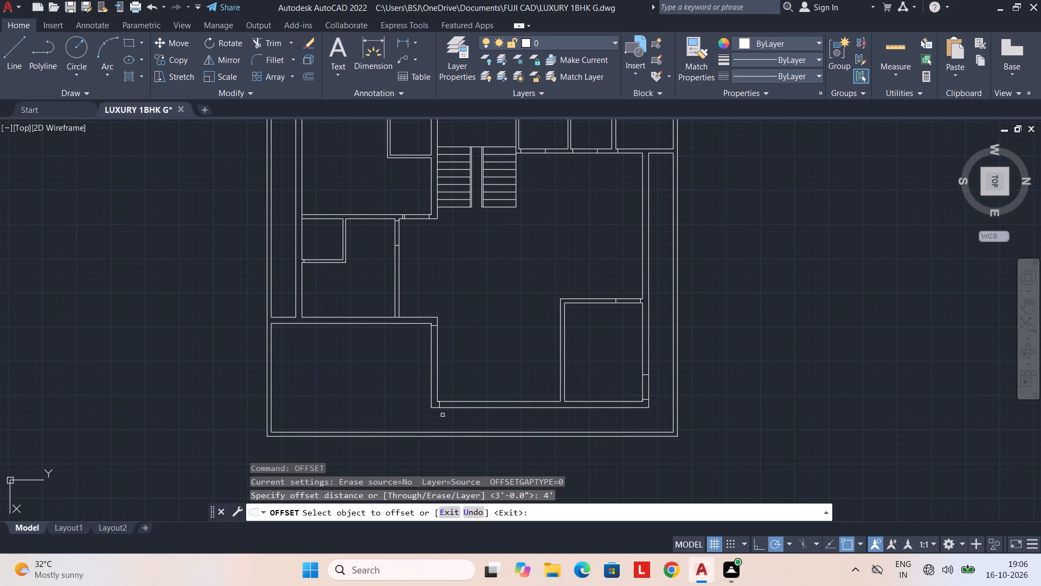
pyautogui.scroll(2, 407, 363)
pyautogui.moveTo(473, 266); pyautogui.dragTo(473, 272)
pyautogui.moveTo(524, 397); pyautogui.dragTo(574, 446)
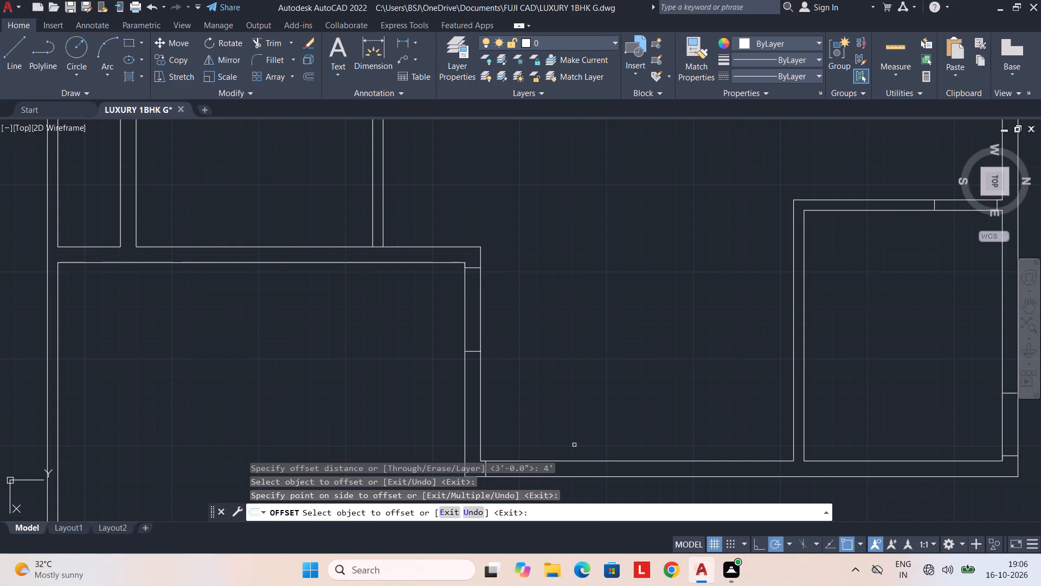
# Erase the 4' offset line in the wall between the southeast space and the hall.
pyautogui.moveTo(564, 409); pyautogui.dragTo(557, 341, button='middle')
pyautogui.press('Escape')
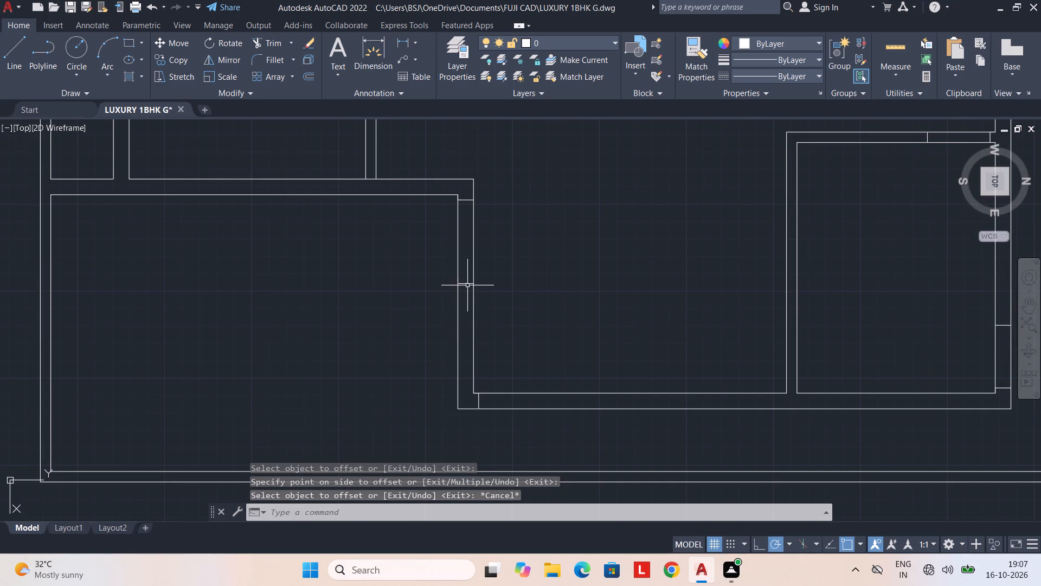
pyautogui.click(467, 284)
pyautogui.press('Delete')
# Offset the hall's two jamb lines by 5': the southeast-space wall's to the east and the east wall's to the north.
pyautogui.write("OF 5'")
pyautogui.press('Return')
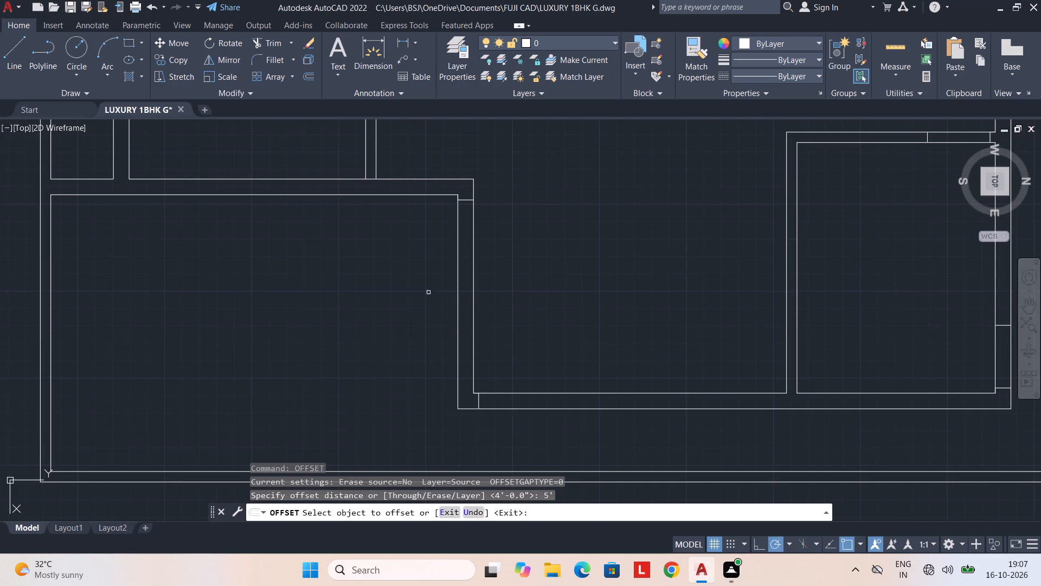
pyautogui.click(467, 200)
pyautogui.moveTo(498, 307); pyautogui.dragTo(530, 339)
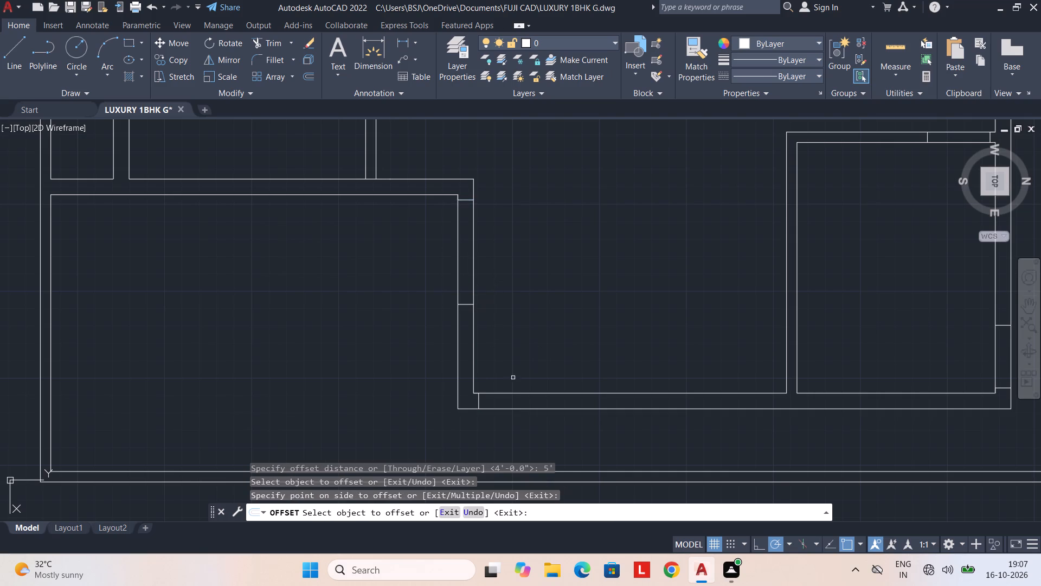
pyautogui.click(478, 405)
pyautogui.moveTo(708, 459); pyautogui.dragTo(783, 460)
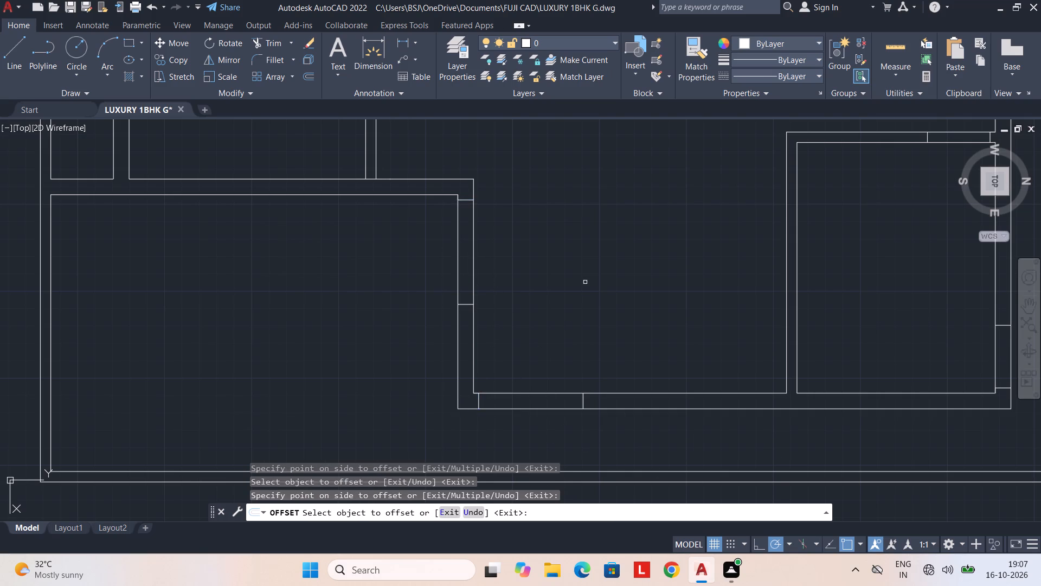
pyautogui.scroll(-2, 585, 282)
pyautogui.moveTo(585, 282); pyautogui.dragTo(561, 347, button='middle')
pyautogui.moveTo(568, 319); pyautogui.dragTo(526, 356, button='middle')
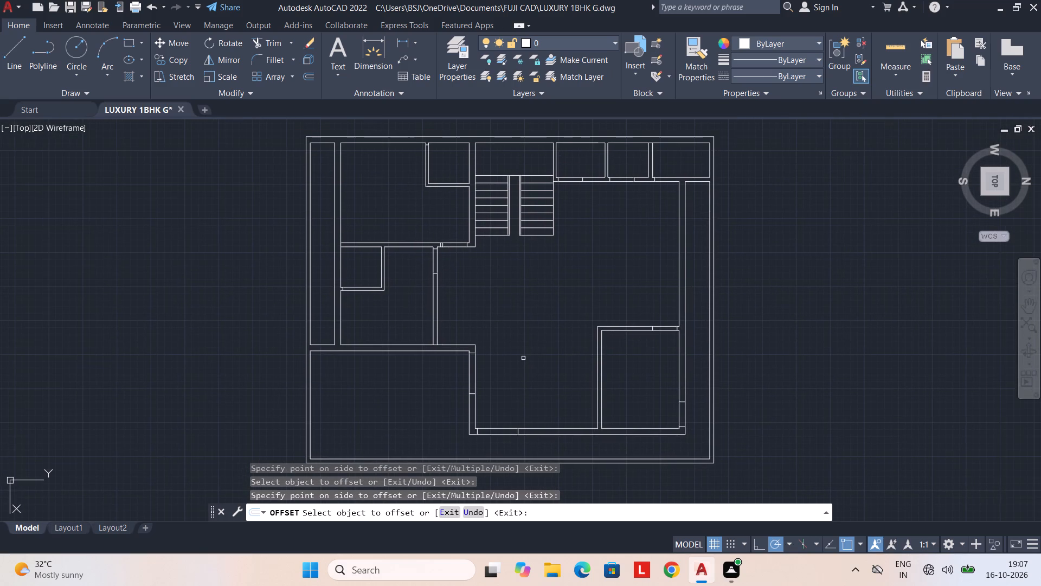
pyautogui.press('Escape')
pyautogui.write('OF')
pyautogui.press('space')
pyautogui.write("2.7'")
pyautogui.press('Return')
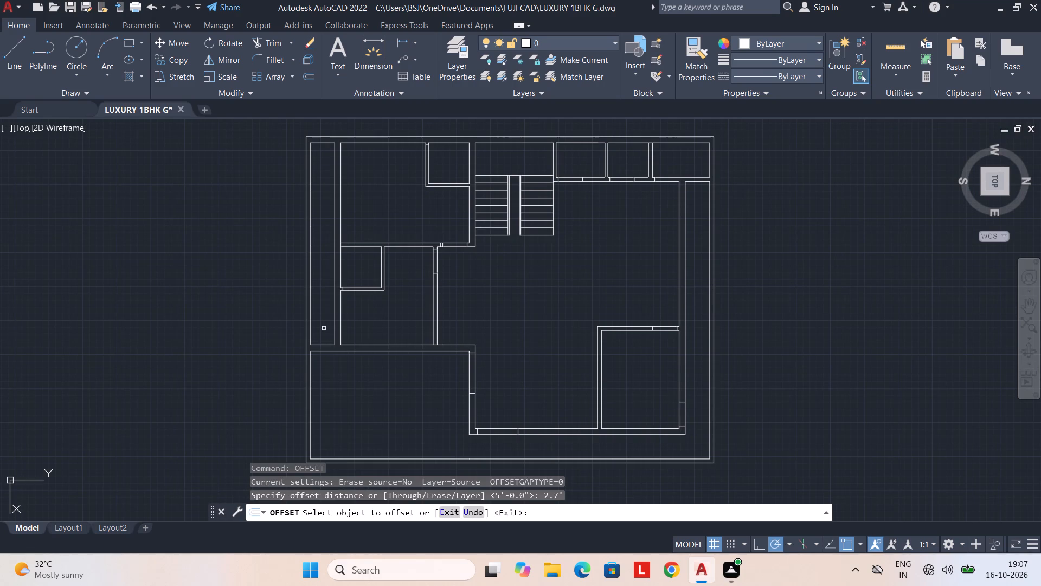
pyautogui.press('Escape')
# Offset two jamb lines by 2'7": the south room's small inner room to the north, the southwest room's small inner room to the east.
pyautogui.write('OF 2\'7"')
pyautogui.press('Return')
pyautogui.scroll(2, 371, 321)
pyautogui.moveTo(341, 310); pyautogui.dragTo(359, 435, button='middle')
pyautogui.scroll(2, 322, 371)
pyautogui.click(292, 359)
pyautogui.moveTo(532, 416); pyautogui.dragTo(603, 425)
pyautogui.scroll(-3, 639, 338)
pyautogui.moveTo(660, 261); pyautogui.dragTo(560, 444, button='middle')
pyautogui.scroll(2, 609, 359)
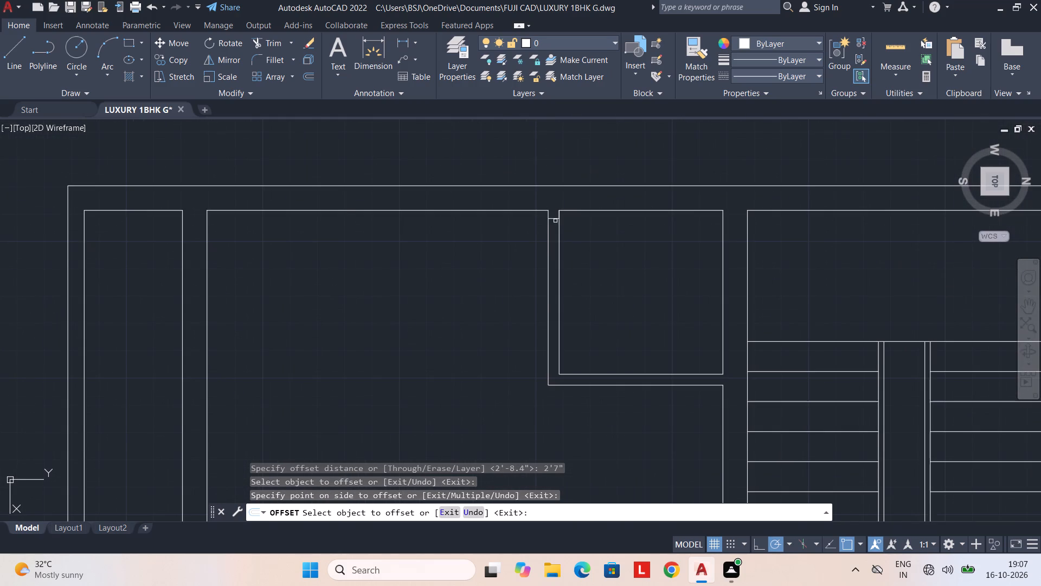
pyautogui.click(555, 220)
pyautogui.moveTo(586, 323); pyautogui.dragTo(615, 343)
# Offset the east-wall jamb line of the northernmost room in the northwest row by 2'7" to the north.
pyautogui.scroll(-3, 629, 337)
pyautogui.moveTo(644, 345); pyautogui.dragTo(484, 351, button='middle')
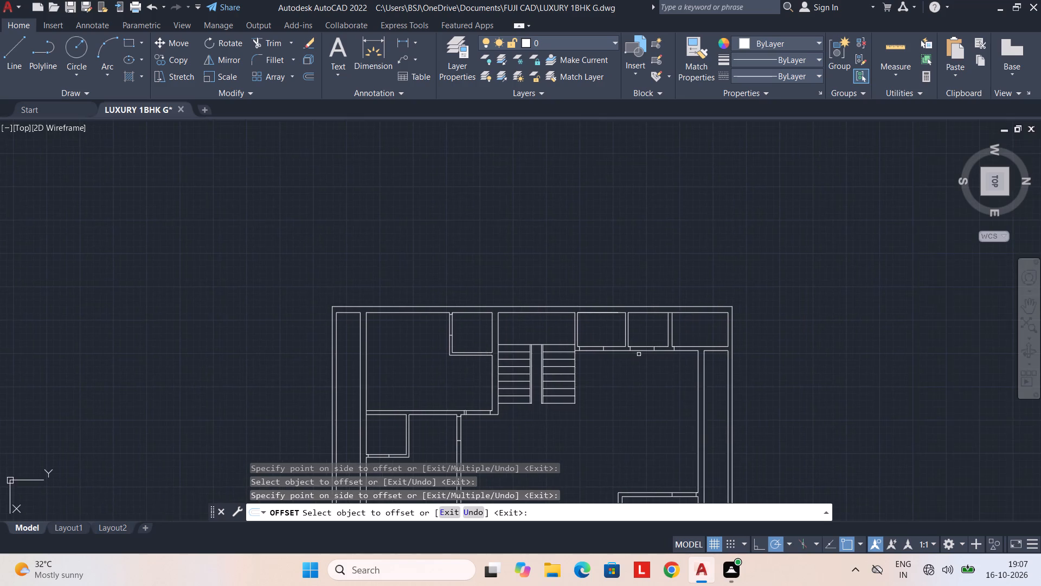
pyautogui.scroll(3, 639, 354)
pyautogui.click(774, 333)
pyautogui.moveTo(942, 369); pyautogui.dragTo(947, 370)
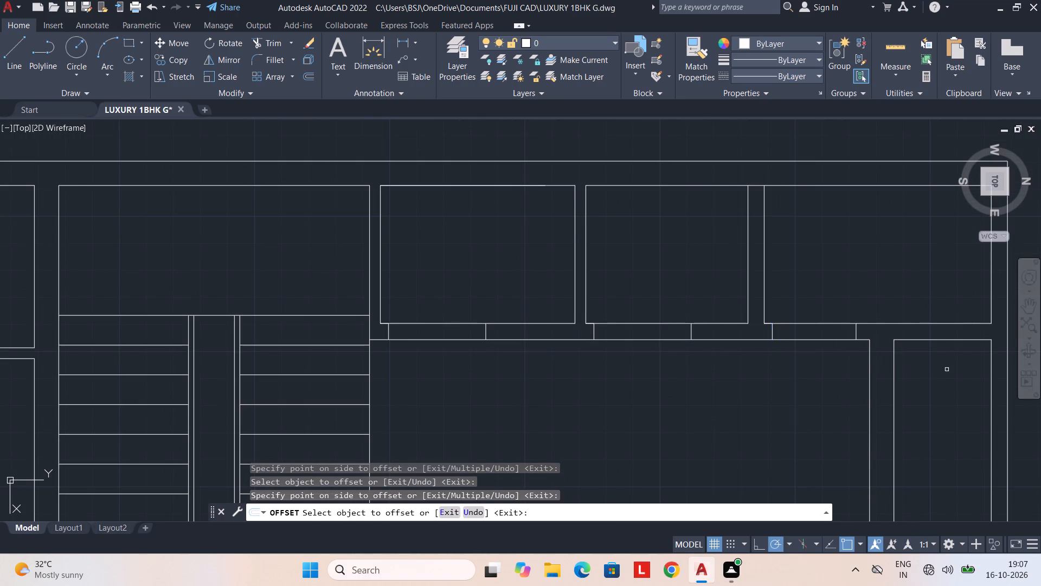
pyautogui.moveTo(947, 370); pyautogui.dragTo(948, 370)
pyautogui.scroll(-2, 845, 390)
pyautogui.moveTo(810, 409); pyautogui.dragTo(728, 324, button='middle')
pyautogui.scroll(-1, 698, 332)
pyautogui.moveTo(674, 379); pyautogui.dragTo(621, 248, button='middle')
pyautogui.moveTo(557, 352); pyautogui.dragTo(558, 334, button='middle')
pyautogui.press('Escape')
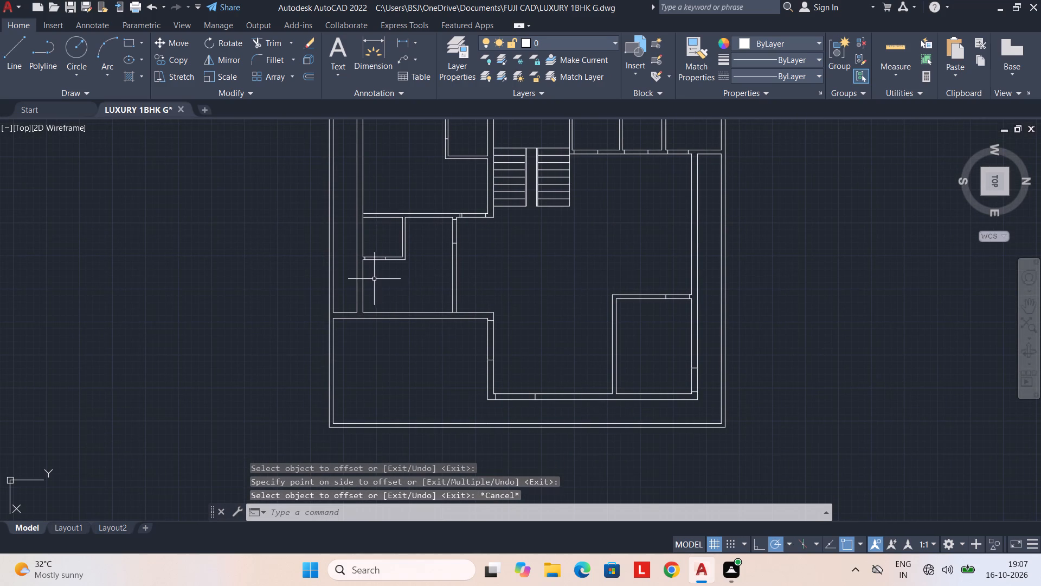
# Offset the far opening lines by 3": the south room's small inner room to the north and the south room's north wall to the east.
pyautogui.moveTo(375, 279); pyautogui.dragTo(377, 311, button='middle')
pyautogui.scroll(2, 380, 311)
pyautogui.moveTo(380, 317); pyautogui.dragTo(379, 349, button='middle')
pyautogui.write('OF 3"')
pyautogui.press('Return')
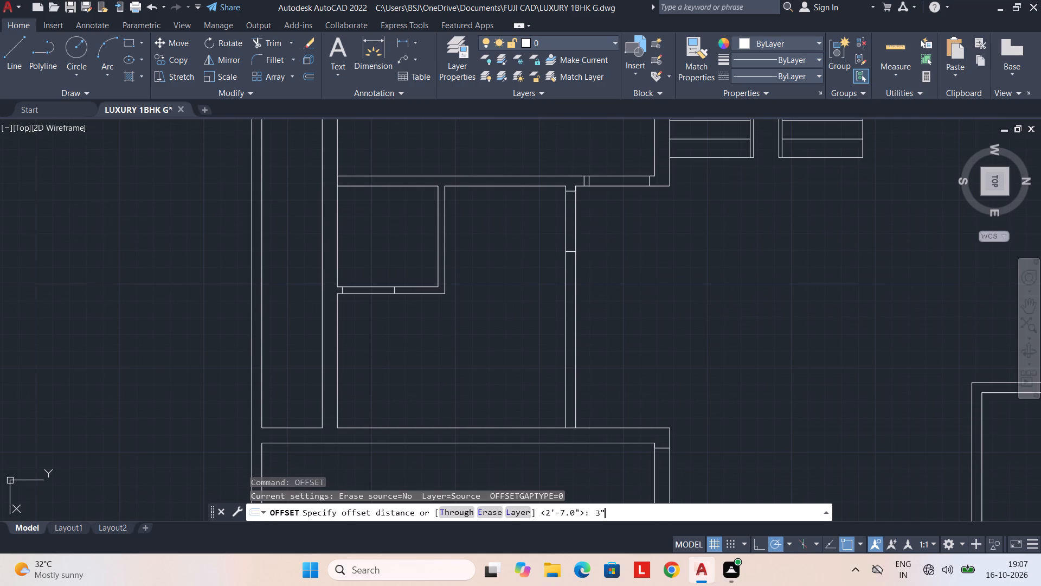
pyautogui.scroll(2, 425, 289)
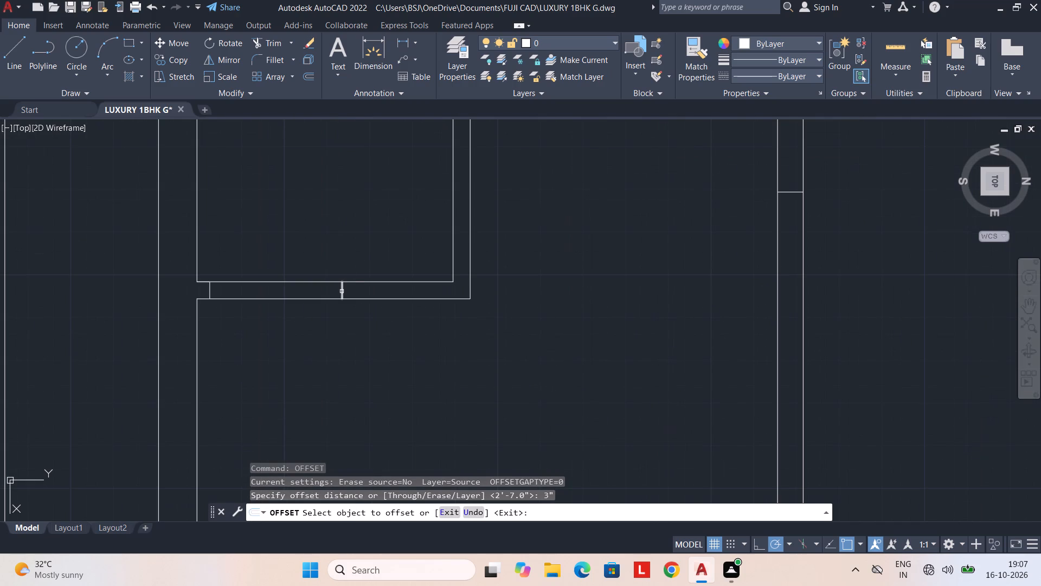
pyautogui.moveTo(343, 291); pyautogui.dragTo(348, 292)
pyautogui.moveTo(442, 316); pyautogui.dragTo(496, 334)
pyautogui.scroll(-2, 518, 308)
pyautogui.moveTo(555, 250); pyautogui.dragTo(482, 371, button='middle')
pyautogui.scroll(1, 504, 329)
pyautogui.scroll(-2, 543, 343)
pyautogui.scroll(2, 560, 378)
pyautogui.click(548, 374)
pyautogui.moveTo(551, 419); pyautogui.dragTo(571, 450)
# Offset the far opening line in the south wall of the southwest room's small inner room by 3" to the east.
pyautogui.scroll(-3, 633, 373)
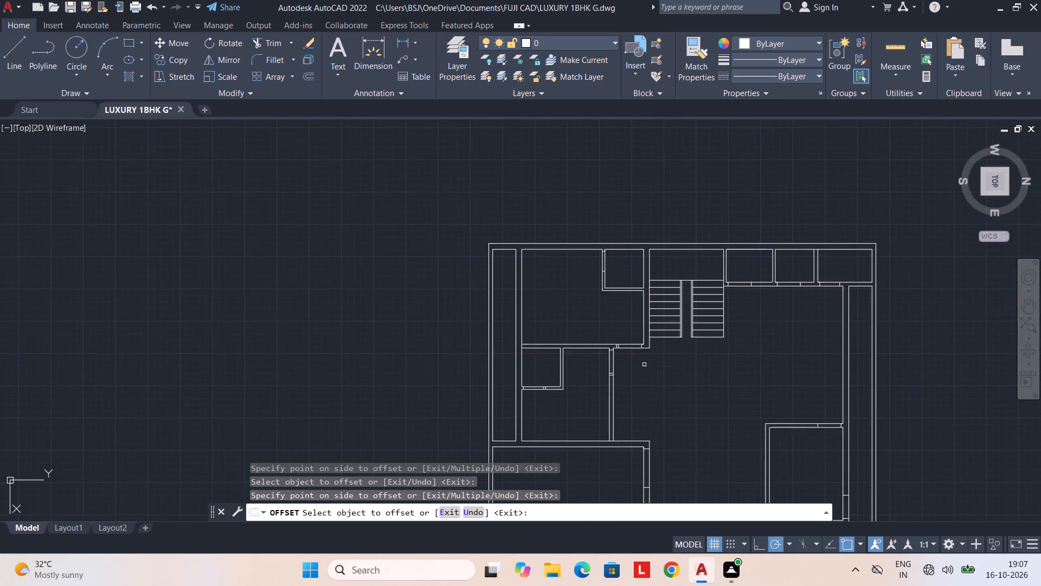
pyautogui.moveTo(652, 359); pyautogui.dragTo(490, 410, button='middle')
pyautogui.scroll(2, 416, 315)
pyautogui.scroll(2, 478, 341)
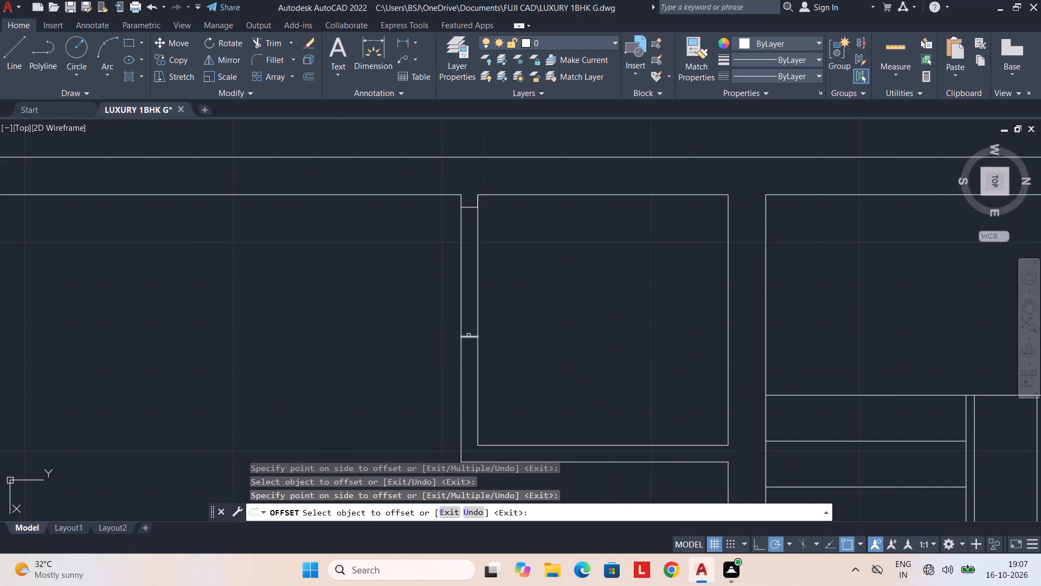
pyautogui.click(468, 335)
pyautogui.moveTo(472, 386); pyautogui.dragTo(481, 400)
# Offset the far opening lines in the east walls of the three northwest-row rooms by 3" to the north.
pyautogui.scroll(-2, 556, 349)
pyautogui.moveTo(576, 351); pyautogui.dragTo(427, 341, button='middle')
pyautogui.moveTo(607, 370); pyautogui.dragTo(439, 379, button='middle')
pyautogui.scroll(2, 559, 389)
pyautogui.click(603, 359)
pyautogui.moveTo(651, 359); pyautogui.dragTo(684, 362)
pyautogui.scroll(-1, 698, 388)
pyautogui.moveTo(688, 396); pyautogui.dragTo(548, 413, button='middle')
pyautogui.click(693, 387)
pyautogui.moveTo(695, 387); pyautogui.dragTo(766, 393)
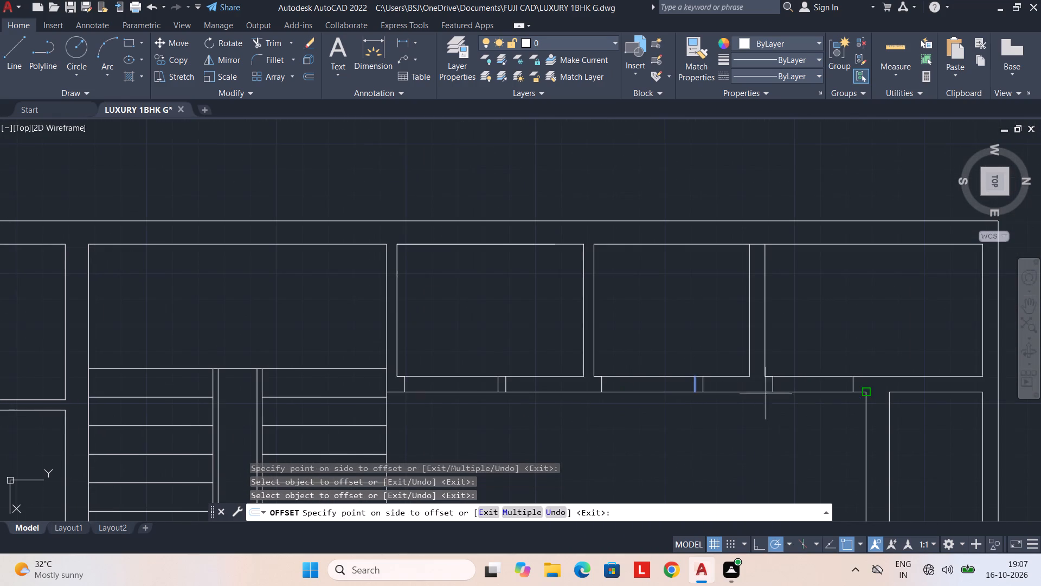
pyautogui.click(751, 417)
pyautogui.moveTo(730, 413); pyautogui.dragTo(479, 406, button='middle')
pyautogui.scroll(1, 595, 377)
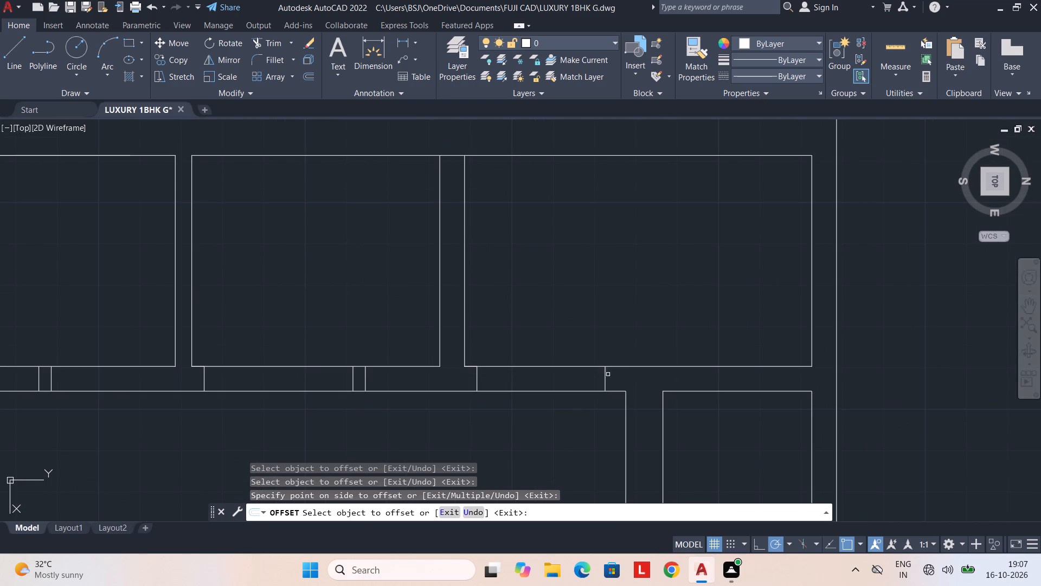
pyautogui.click(605, 377)
pyautogui.moveTo(648, 386); pyautogui.dragTo(661, 388)
# Offset the far opening line in the northeast room's west wall by 3" to the south.
pyautogui.scroll(-3, 674, 403)
pyautogui.moveTo(664, 411); pyautogui.dragTo(620, 262, button='middle')
pyautogui.moveTo(582, 362); pyautogui.dragTo(573, 257, button='middle')
pyautogui.scroll(2, 574, 346)
pyautogui.click(560, 402)
pyautogui.moveTo(496, 402); pyautogui.dragTo(459, 409)
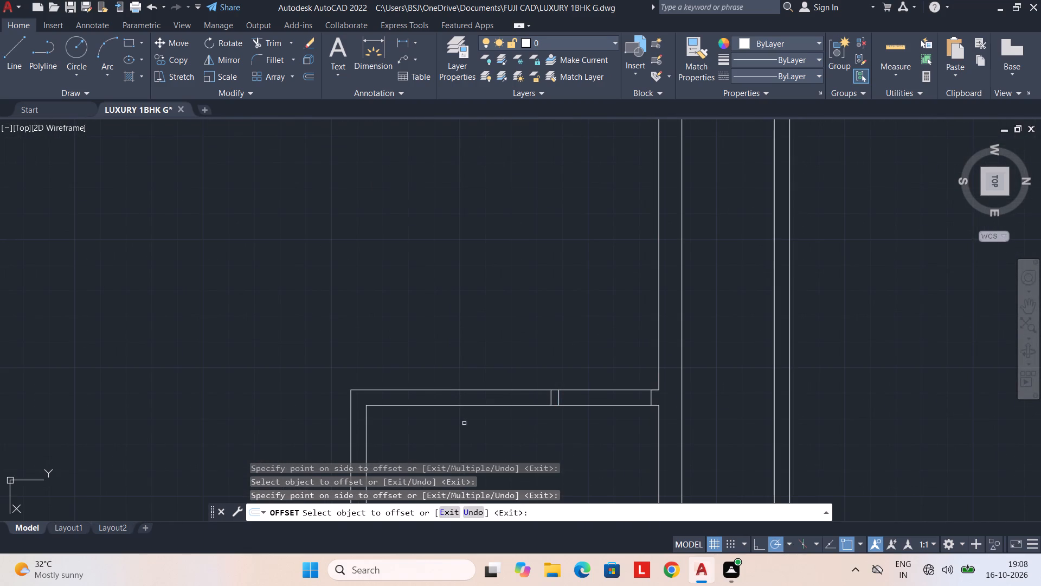
# Offset the hall's 5' opening lines by 3": the southeast-space wall's to the east and the east wall's to the north.
pyautogui.moveTo(464, 415); pyautogui.dragTo(556, 132, button='middle')
pyautogui.scroll(-1, 304, 284)
pyautogui.moveTo(266, 311); pyautogui.dragTo(371, 271, button='middle')
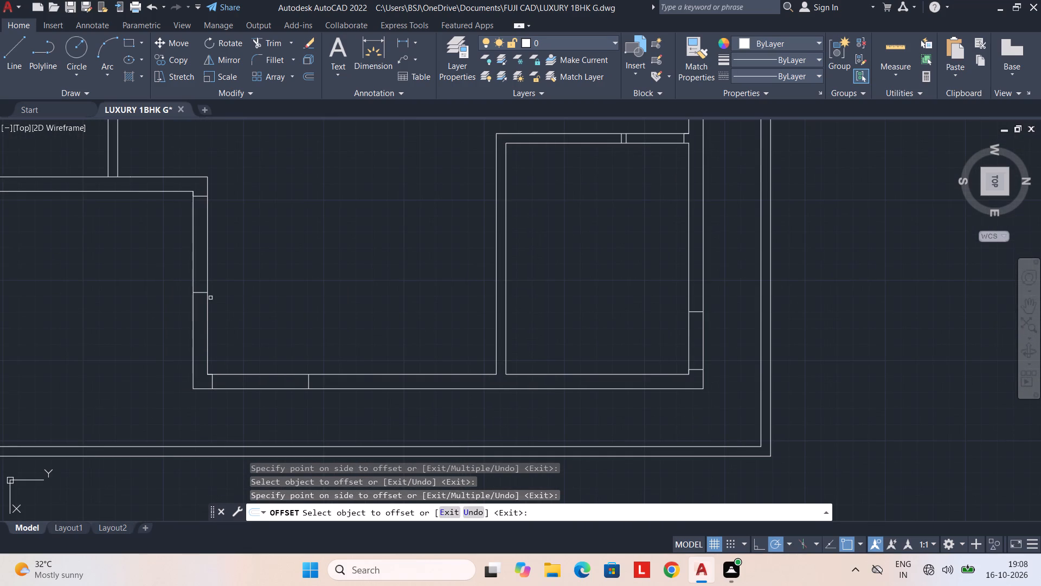
pyautogui.scroll(1, 197, 291)
pyautogui.click(200, 294)
pyautogui.moveTo(203, 344); pyautogui.dragTo(215, 371)
pyautogui.moveTo(303, 342); pyautogui.dragTo(307, 208, button='middle')
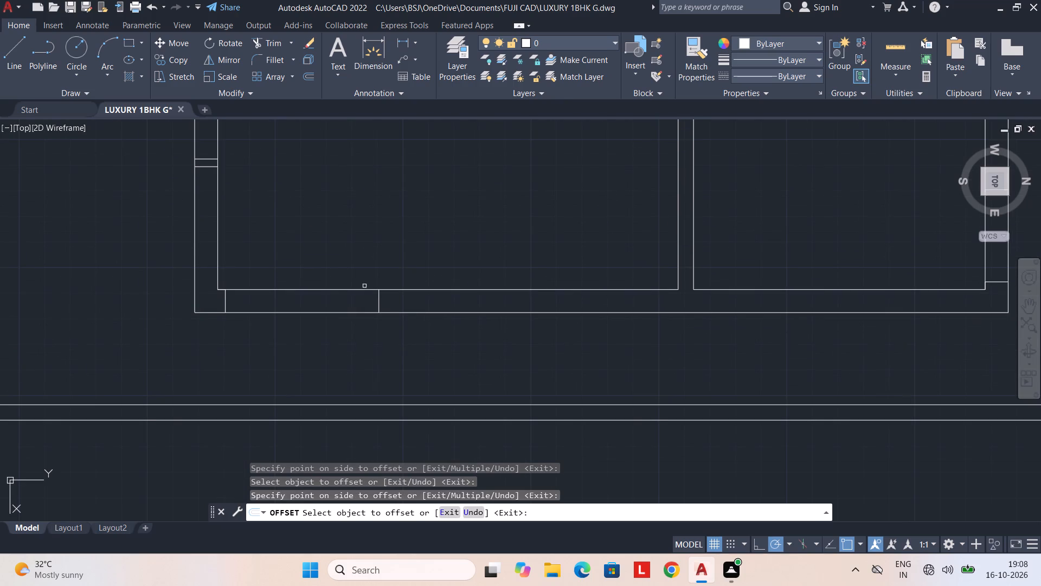
pyautogui.click(378, 306)
pyautogui.moveTo(439, 308); pyautogui.dragTo(509, 314)
# Offset the far opening line in the northeast room's north wall by 3" to the west.
pyautogui.scroll(-1, 586, 358)
pyautogui.moveTo(586, 361); pyautogui.dragTo(407, 366, button='middle')
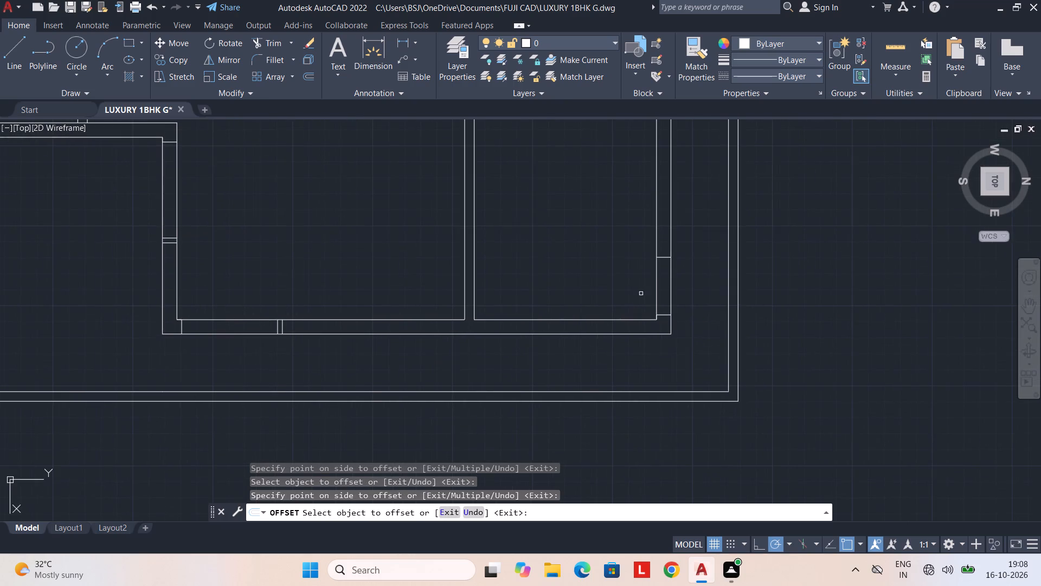
pyautogui.scroll(1, 673, 247)
pyautogui.click(657, 265)
pyautogui.click(657, 263)
pyautogui.click(661, 207)
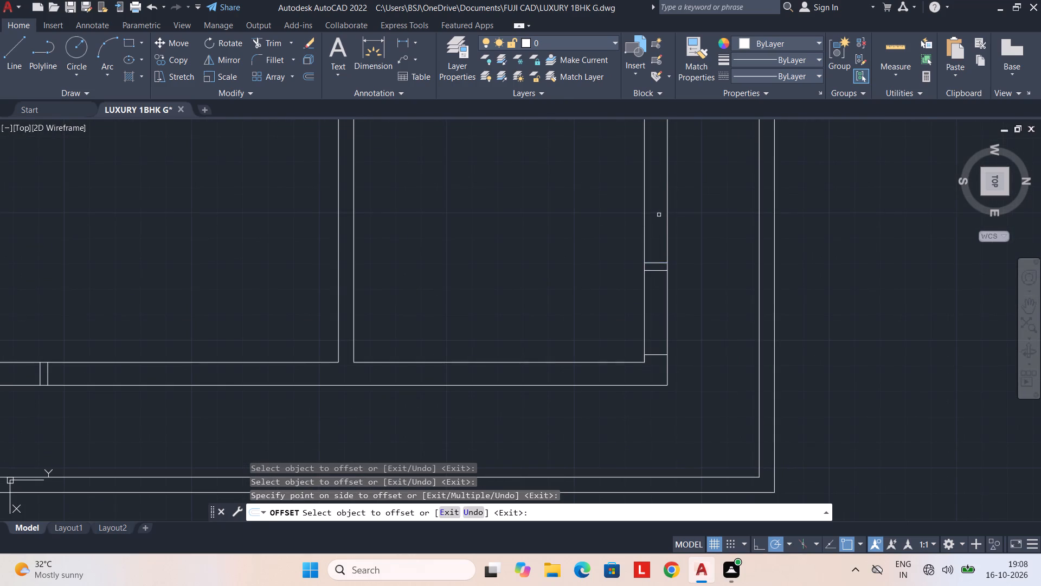
pyautogui.scroll(-2, 657, 226)
pyautogui.moveTo(515, 270); pyautogui.dragTo(604, 264, button='middle')
pyautogui.moveTo(446, 304); pyautogui.dragTo(496, 324, button='middle')
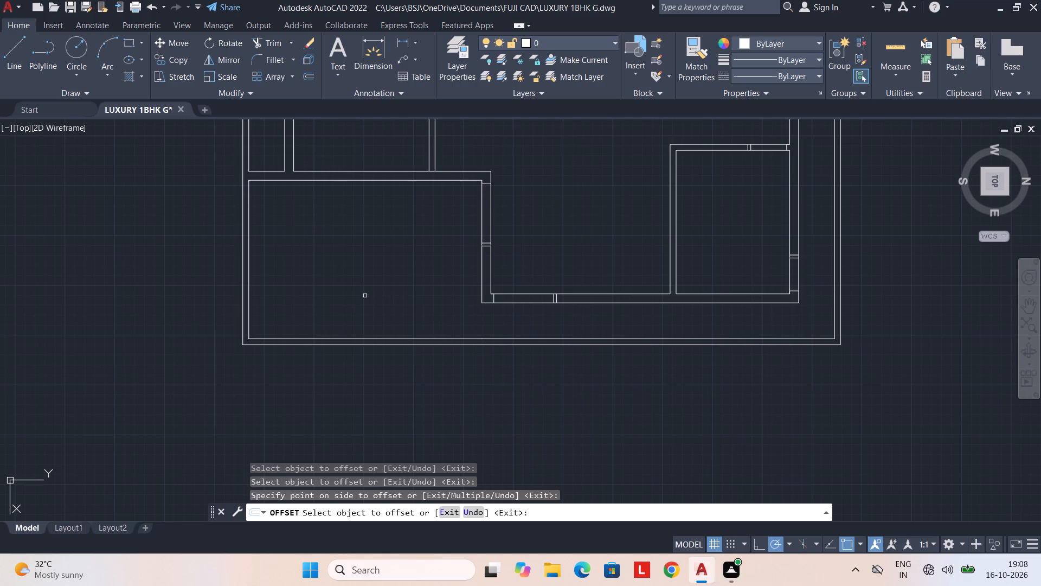
pyautogui.scroll(-1, 278, 238)
pyautogui.moveTo(281, 240); pyautogui.dragTo(303, 291, button='middle')
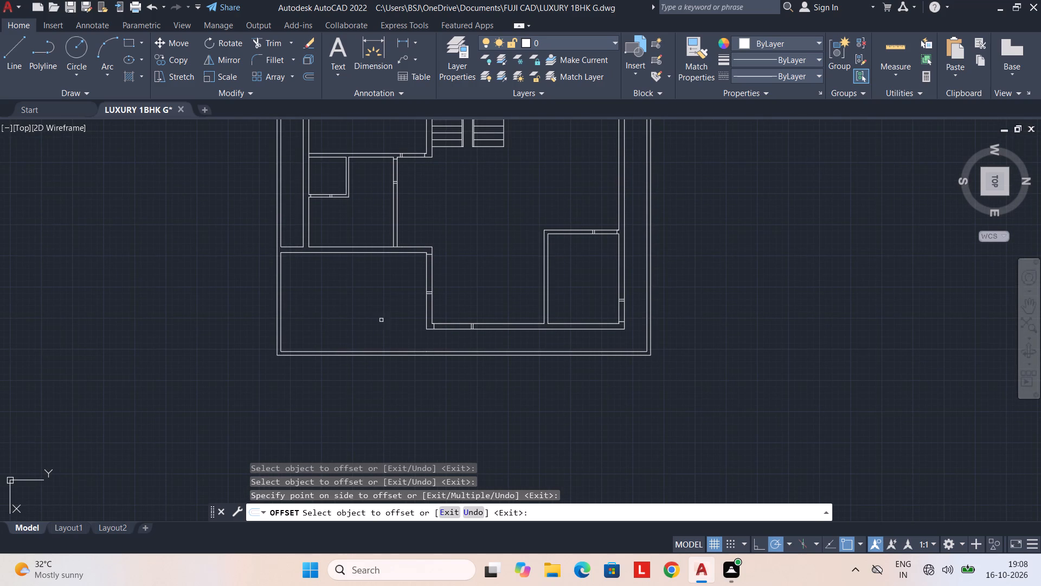
pyautogui.moveTo(383, 318); pyautogui.dragTo(329, 345, button='middle')
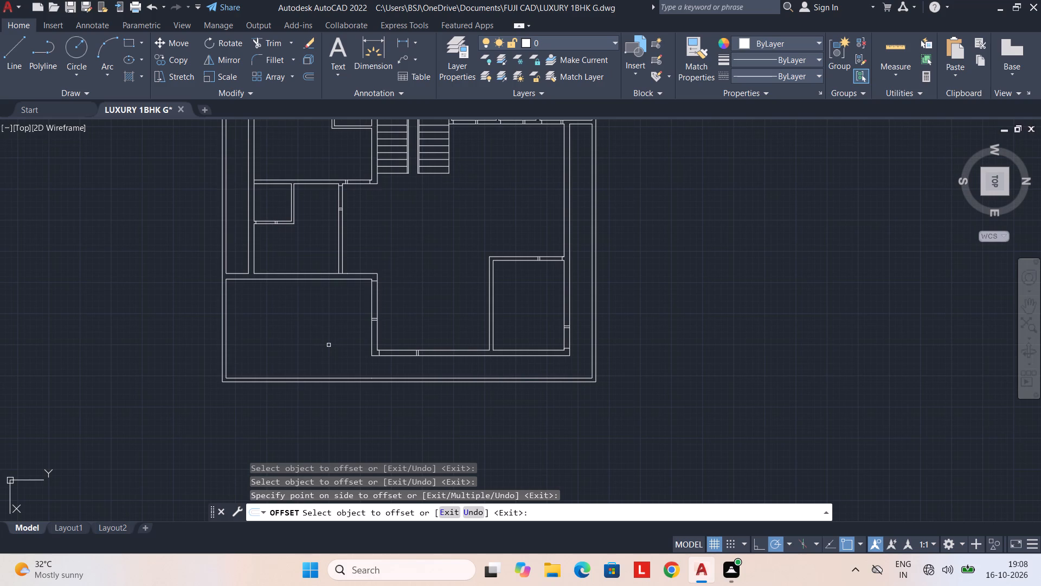
pyautogui.moveTo(321, 340); pyautogui.dragTo(320, 386, button='middle')
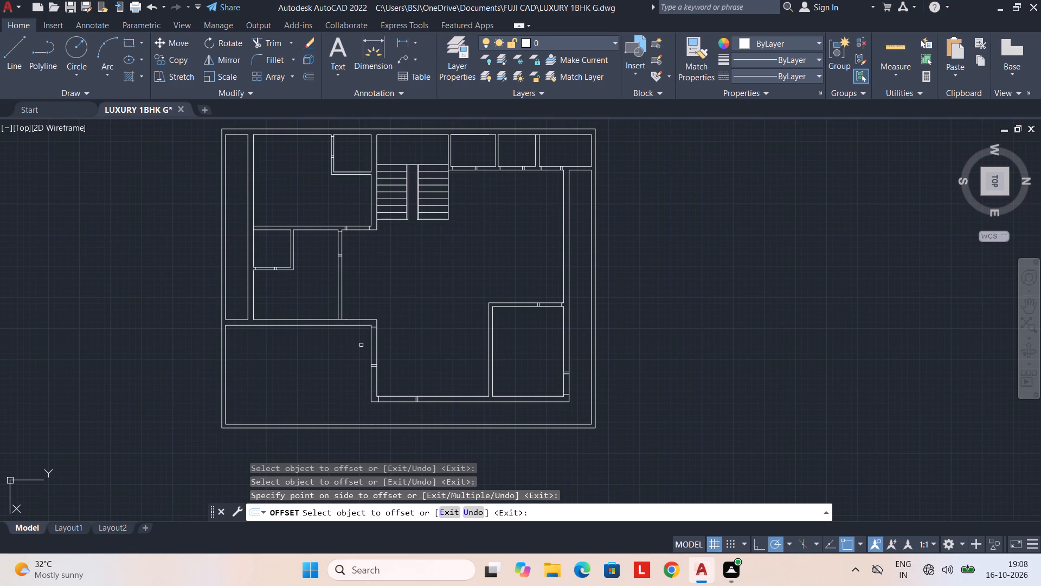
pyautogui.moveTo(295, 346); pyautogui.dragTo(298, 368, button='middle')
pyautogui.press('Escape')
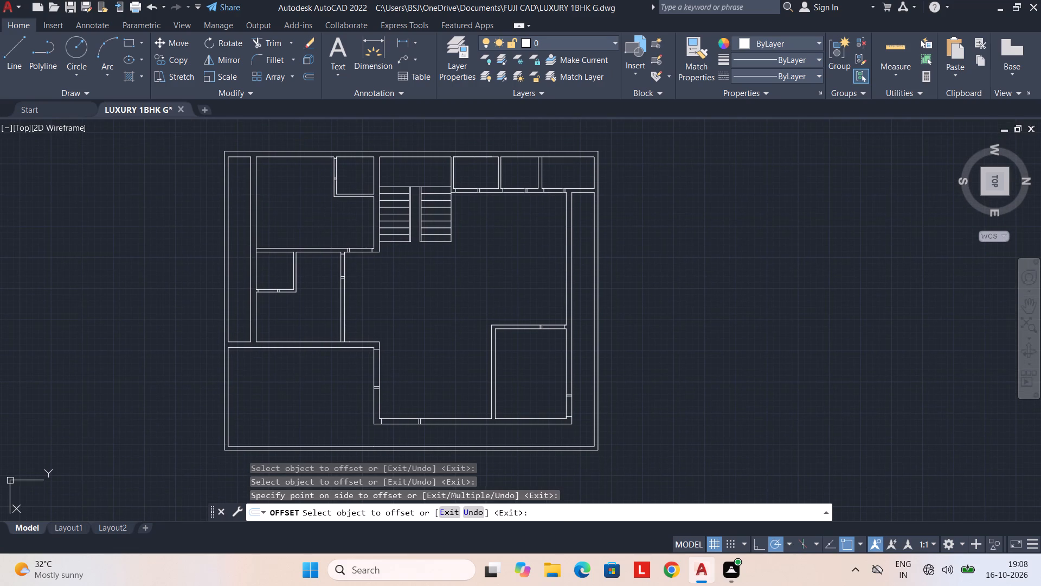
# Trim the wall lines across the door openings of the south room, the southwest room and the small room inside each.
pyautogui.write('TR')
pyautogui.press('space')
pyautogui.scroll(2, 269, 283)
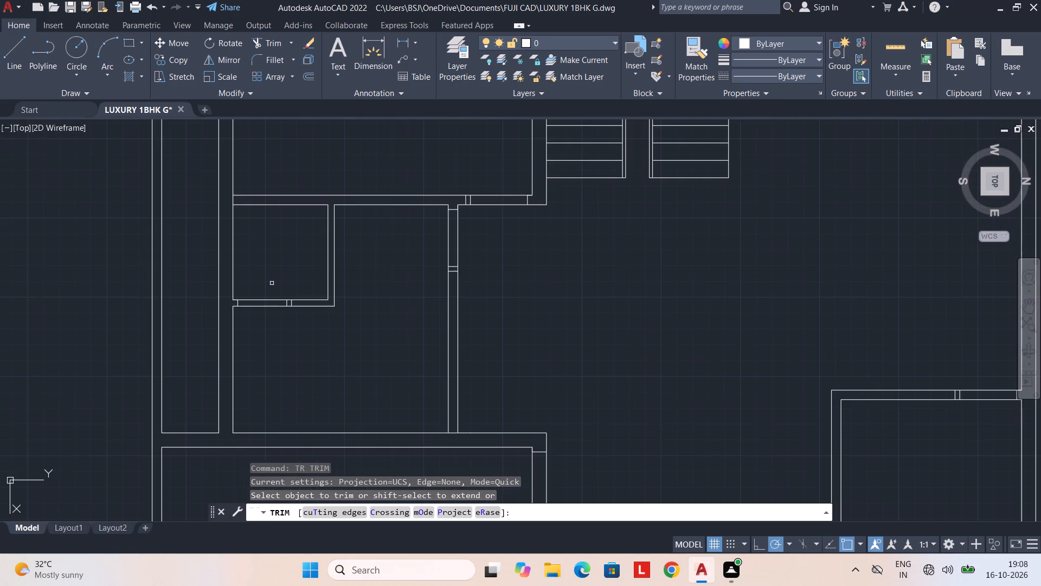
pyautogui.moveTo(273, 284); pyautogui.dragTo(265, 365)
pyautogui.moveTo(377, 279); pyautogui.dragTo(374, 371, button='middle')
pyautogui.moveTo(420, 327); pyautogui.dragTo(465, 329)
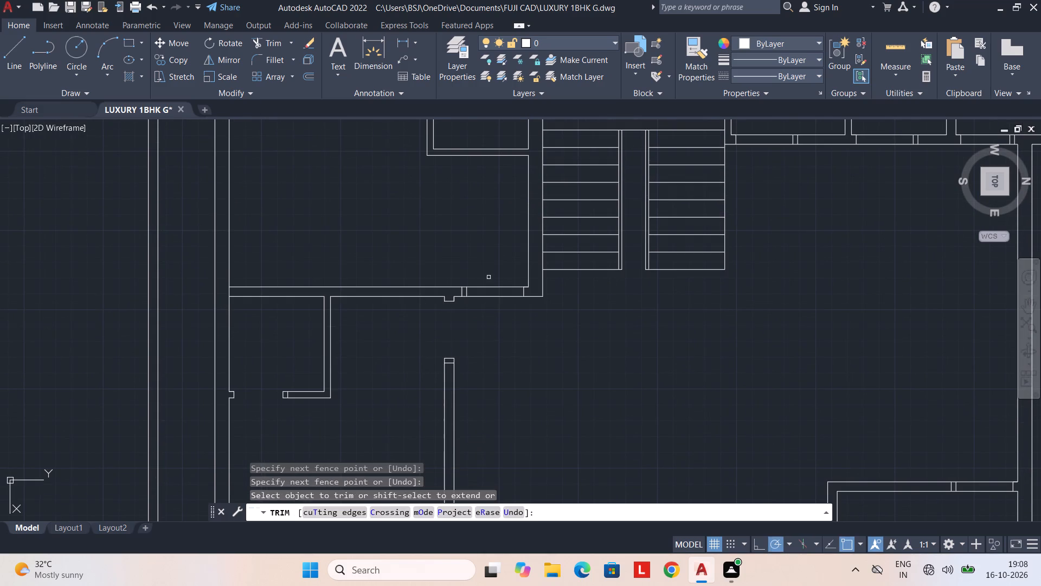
pyautogui.moveTo(489, 276); pyautogui.dragTo(493, 365)
pyautogui.moveTo(460, 215); pyautogui.dragTo(440, 374, button='middle')
pyautogui.moveTo(428, 247); pyautogui.dragTo(359, 254)
# Trim the east-wall lines across the door openings of the three rooms in the northwest row.
pyautogui.moveTo(447, 390); pyautogui.dragTo(229, 350, button='middle')
pyautogui.moveTo(532, 240); pyautogui.dragTo(543, 340)
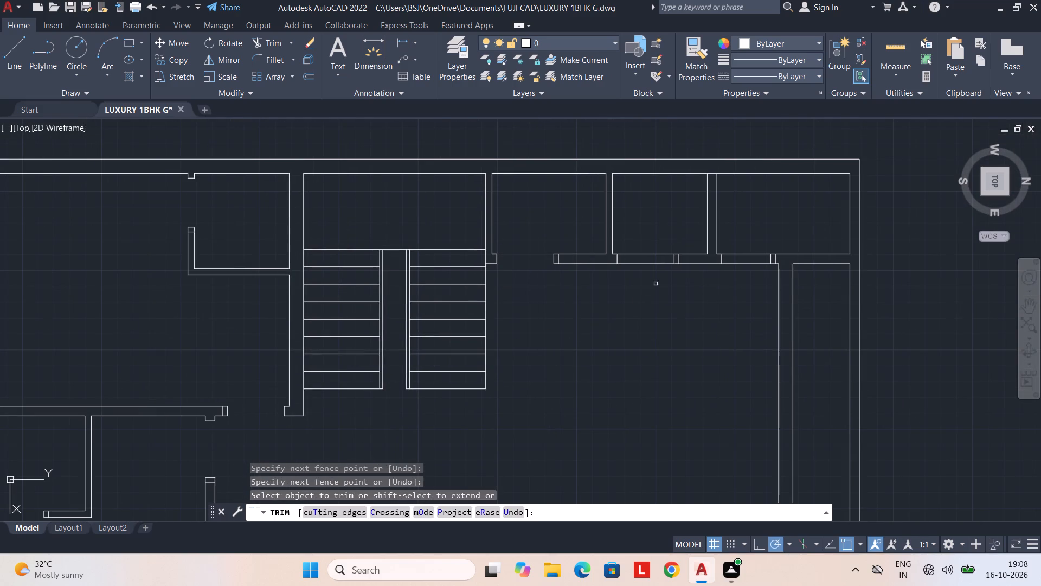
pyautogui.moveTo(642, 246); pyautogui.dragTo(644, 326)
pyautogui.moveTo(738, 234); pyautogui.dragTo(740, 328)
# Trim the wall lines across the northeast room's two door openings, in its west and north walls.
pyautogui.moveTo(673, 377); pyautogui.dragTo(540, 239, button='middle')
pyautogui.scroll(-2, 543, 265)
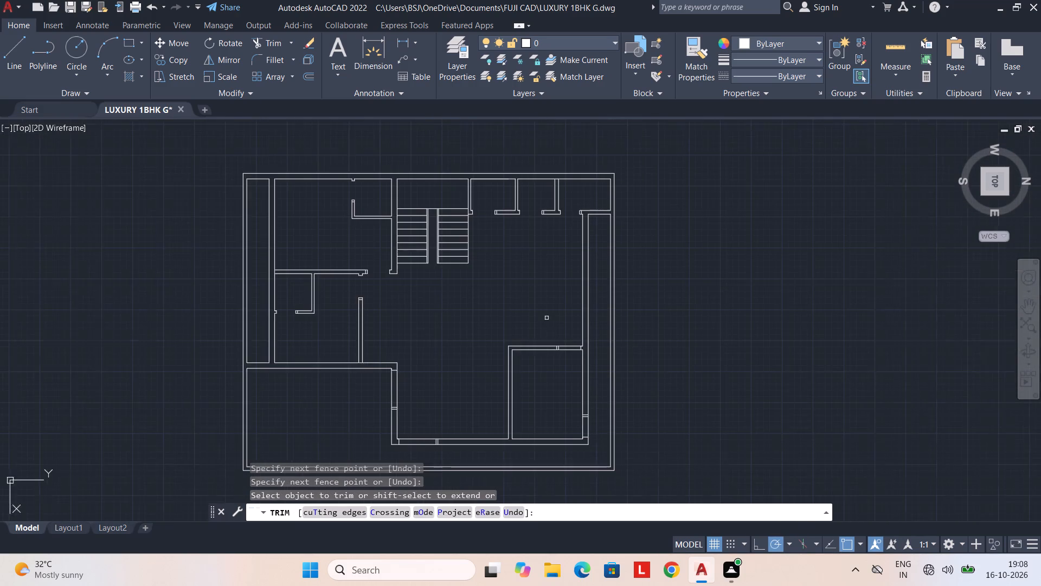
pyautogui.moveTo(548, 333); pyautogui.dragTo(536, 283, button='middle')
pyautogui.scroll(1, 550, 279)
pyautogui.moveTo(559, 288); pyautogui.dragTo(563, 355)
pyautogui.moveTo(562, 426); pyautogui.dragTo(592, 439)
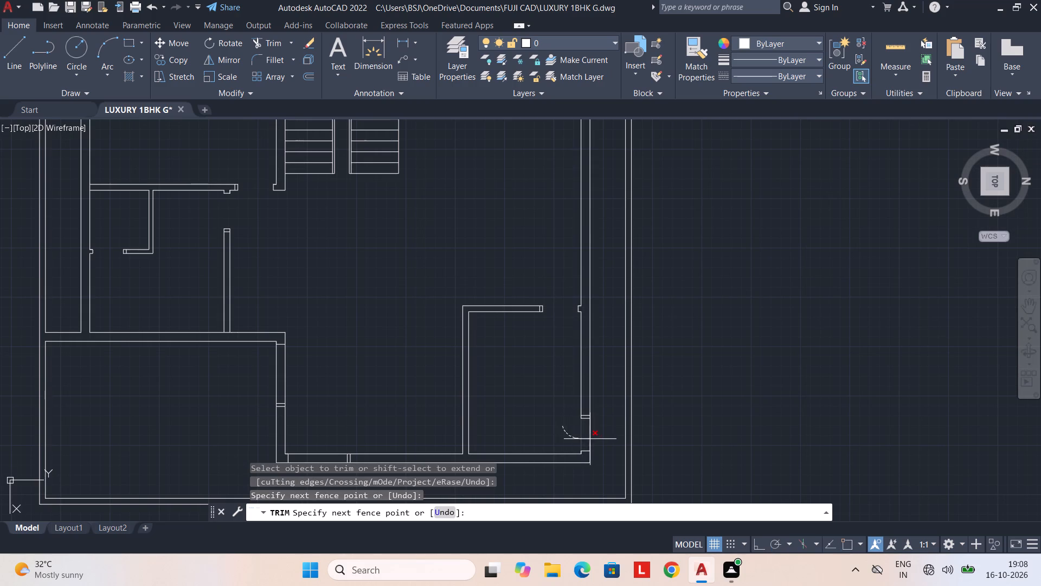
pyautogui.moveTo(592, 439); pyautogui.dragTo(592, 439)
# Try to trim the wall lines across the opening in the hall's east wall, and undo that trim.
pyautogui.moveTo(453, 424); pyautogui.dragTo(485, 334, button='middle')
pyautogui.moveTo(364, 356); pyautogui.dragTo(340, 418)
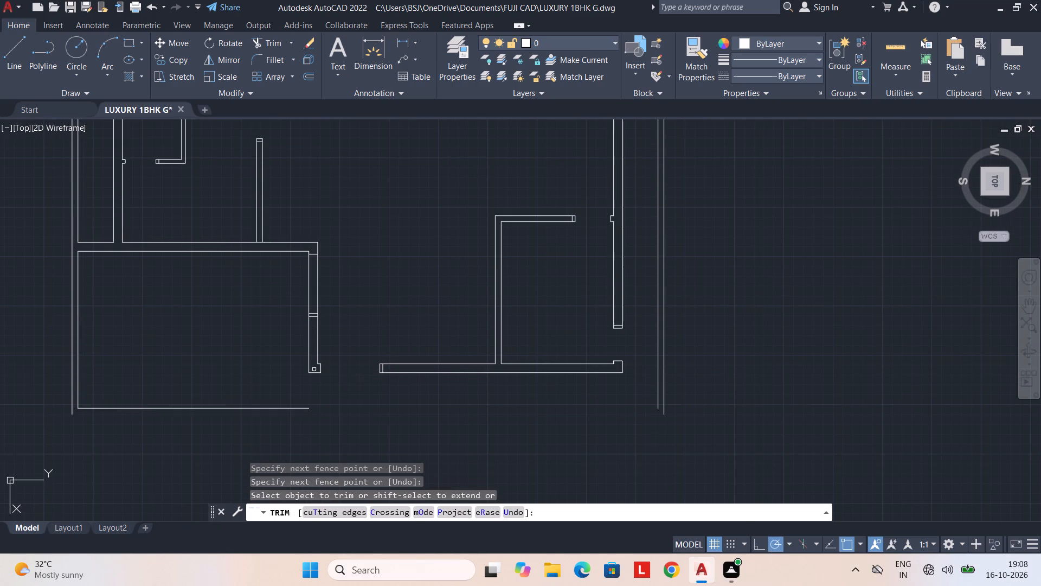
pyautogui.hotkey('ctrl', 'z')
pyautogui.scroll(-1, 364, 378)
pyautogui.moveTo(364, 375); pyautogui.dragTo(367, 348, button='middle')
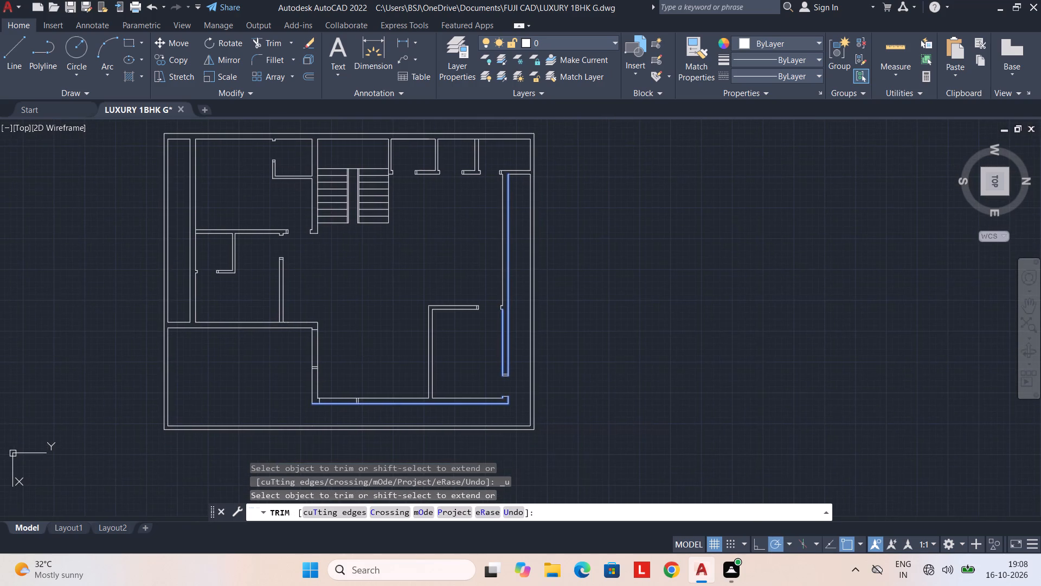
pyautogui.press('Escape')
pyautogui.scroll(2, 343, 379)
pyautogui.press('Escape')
# Trim the wall lines across the 5' opening in the hall's east wall.
pyautogui.moveTo(333, 403); pyautogui.dragTo(336, 336, button='middle')
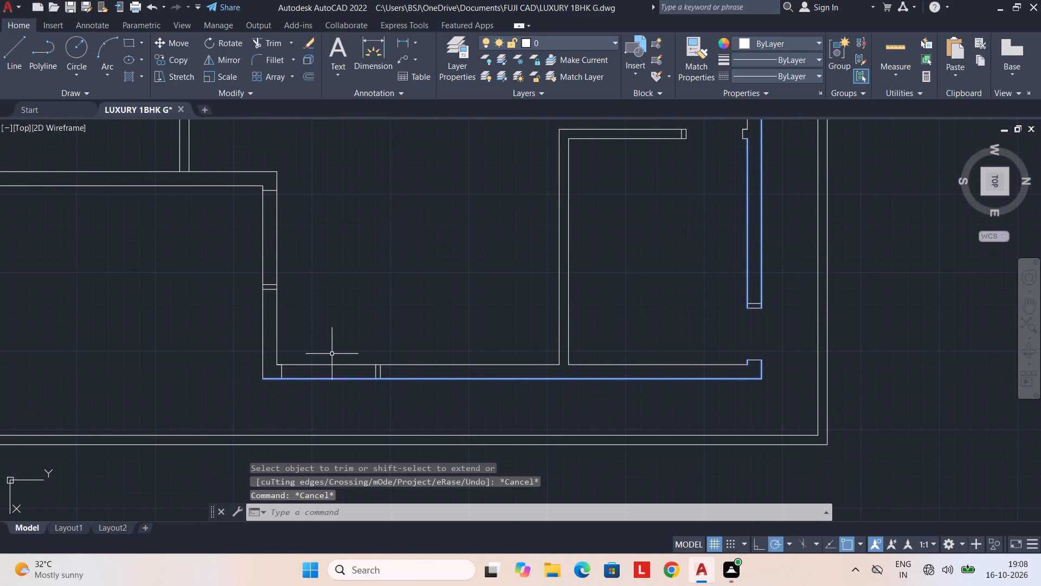
pyautogui.write('TR')
pyautogui.press('space')
pyautogui.moveTo(331, 342); pyautogui.dragTo(325, 411)
pyautogui.moveTo(313, 335); pyautogui.dragTo(355, 377, button='middle')
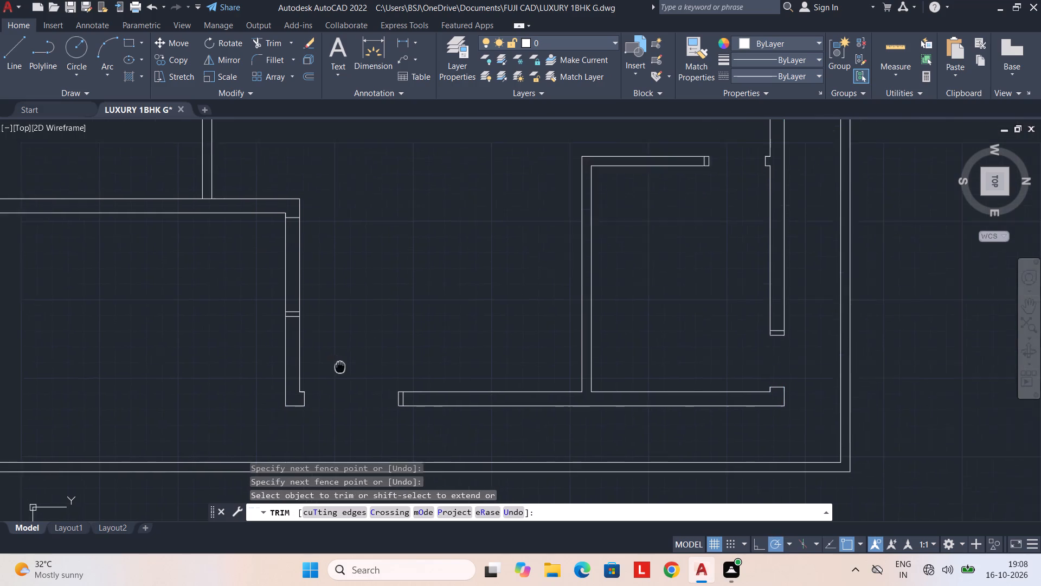
# Trim the wall lines across the door opening in the southeast room's north wall.
pyautogui.moveTo(355, 377); pyautogui.dragTo(356, 377, button='middle')
pyautogui.moveTo(346, 292); pyautogui.dragTo(298, 292)
pyautogui.scroll(-1, 385, 298)
pyautogui.moveTo(385, 304); pyautogui.dragTo(381, 337, button='middle')
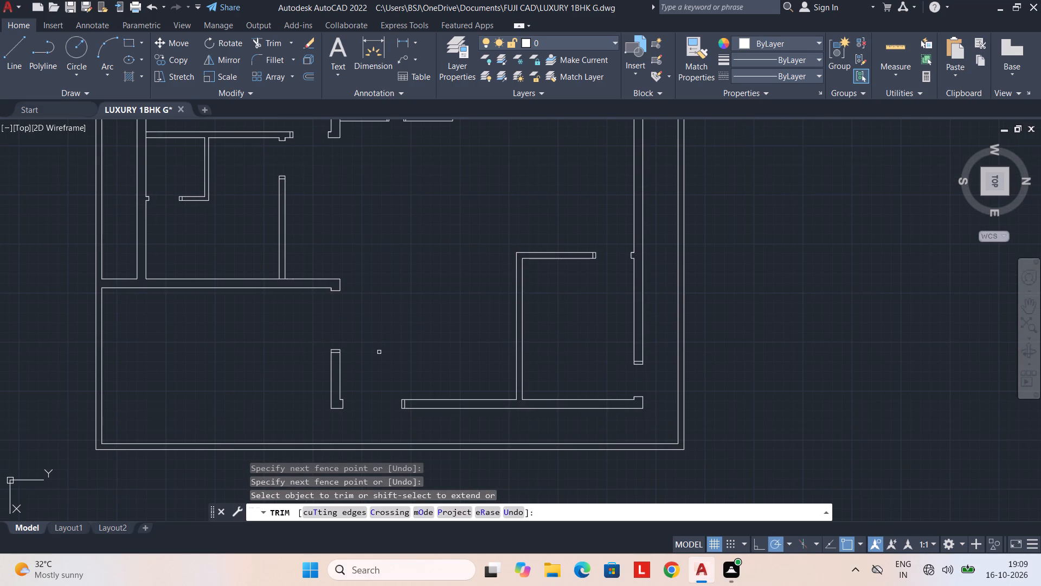
pyautogui.moveTo(379, 352); pyautogui.dragTo(385, 381, button='middle')
pyautogui.moveTo(382, 374); pyautogui.dragTo(414, 388, button='middle')
pyautogui.moveTo(405, 370); pyautogui.dragTo(441, 410, button='middle')
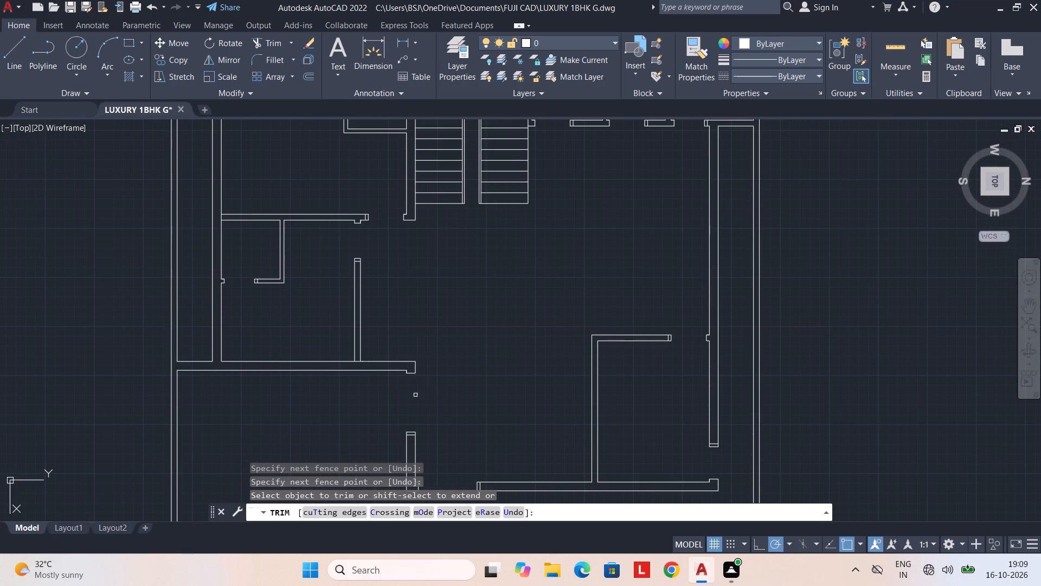
pyautogui.press('Escape')
# Look over the trimmed door openings around the stairs and the southwest rooms.
pyautogui.moveTo(357, 304); pyautogui.dragTo(360, 364, button='middle')
pyautogui.moveTo(358, 320); pyautogui.dragTo(361, 379, button='middle')
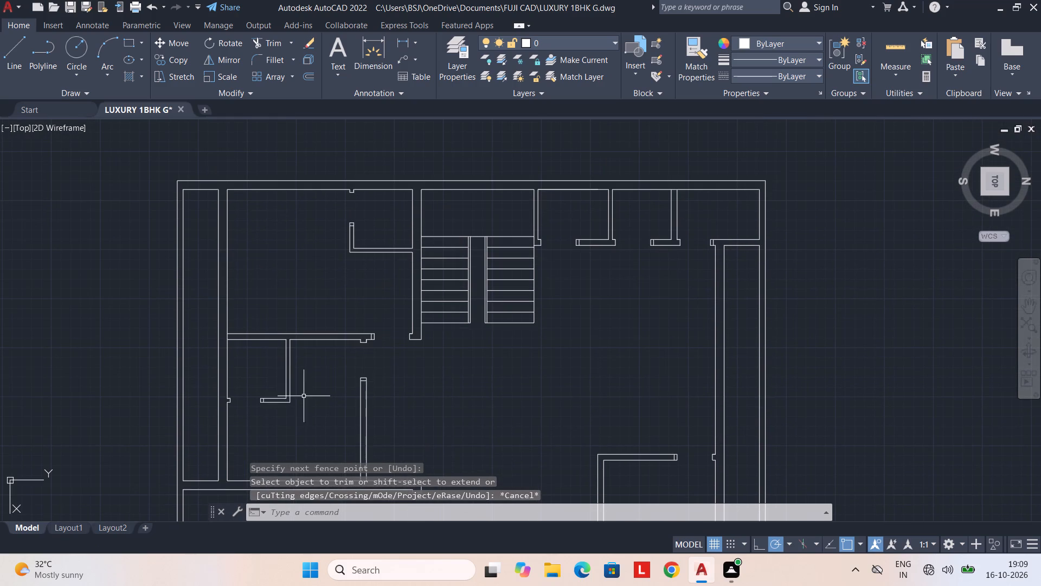
pyautogui.moveTo(314, 411); pyautogui.dragTo(344, 404, button='middle')
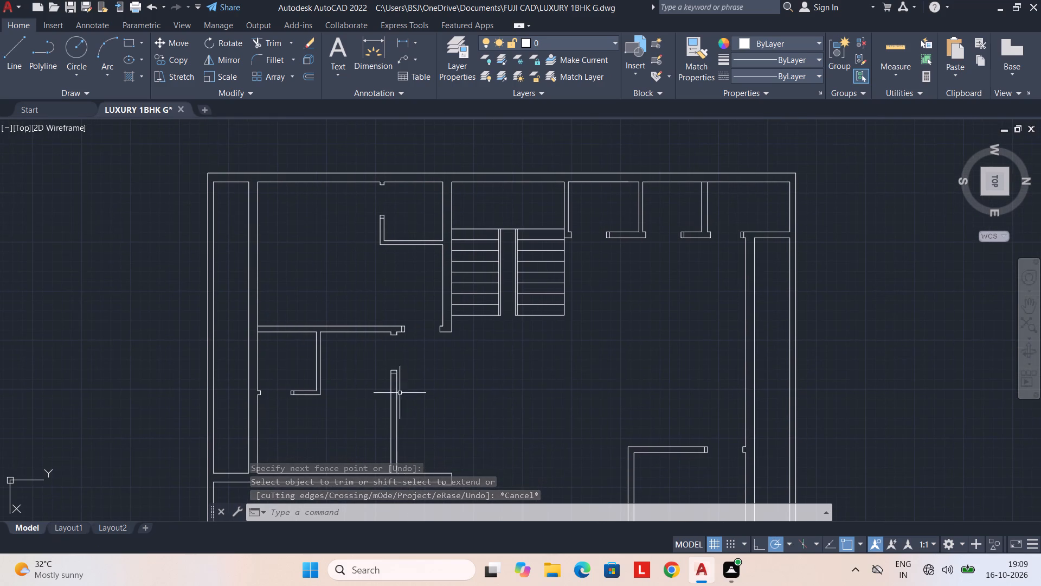
pyautogui.scroll(1, 471, 371)
pyautogui.moveTo(472, 371); pyautogui.dragTo(360, 439, button='middle')
pyautogui.moveTo(478, 396); pyautogui.dragTo(533, 361, button='middle')
pyautogui.moveTo(533, 362); pyautogui.dragTo(439, 403, button='middle')
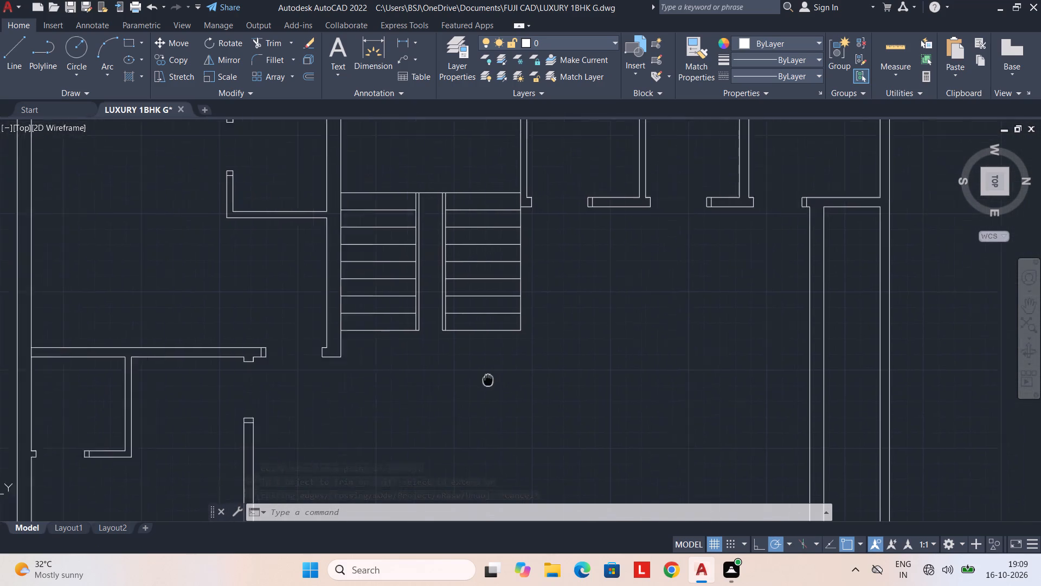
pyautogui.moveTo(439, 403); pyautogui.dragTo(402, 428, button='middle')
pyautogui.moveTo(477, 310); pyautogui.dragTo(459, 378, button='middle')
pyautogui.moveTo(455, 384); pyautogui.dragTo(453, 272, button='middle')
pyautogui.scroll(-1, 456, 314)
pyautogui.moveTo(446, 346); pyautogui.dragTo(454, 346, button='middle')
pyautogui.scroll(-1, 446, 346)
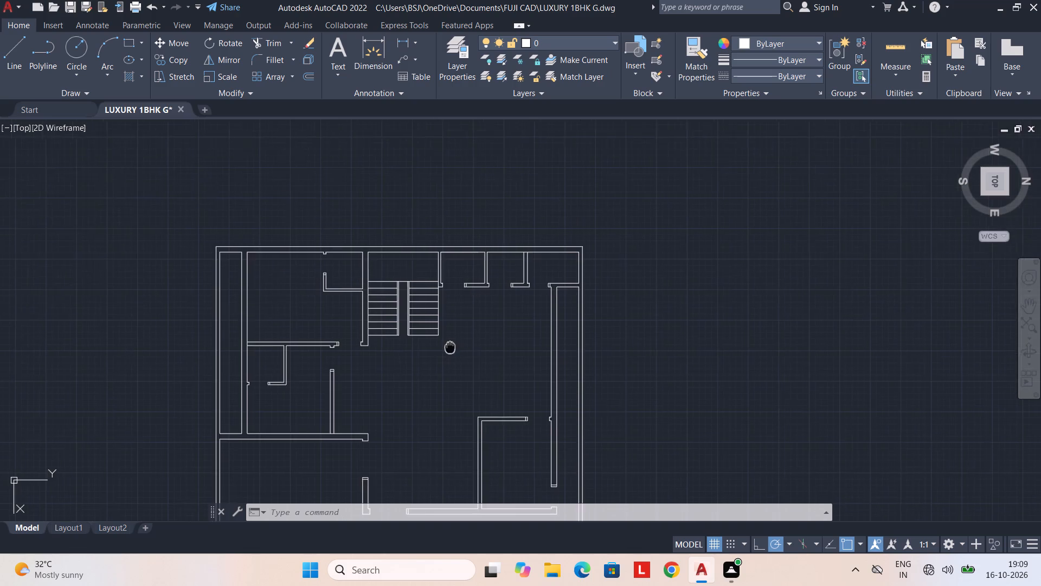
pyautogui.moveTo(454, 346); pyautogui.dragTo(459, 343, button='middle')
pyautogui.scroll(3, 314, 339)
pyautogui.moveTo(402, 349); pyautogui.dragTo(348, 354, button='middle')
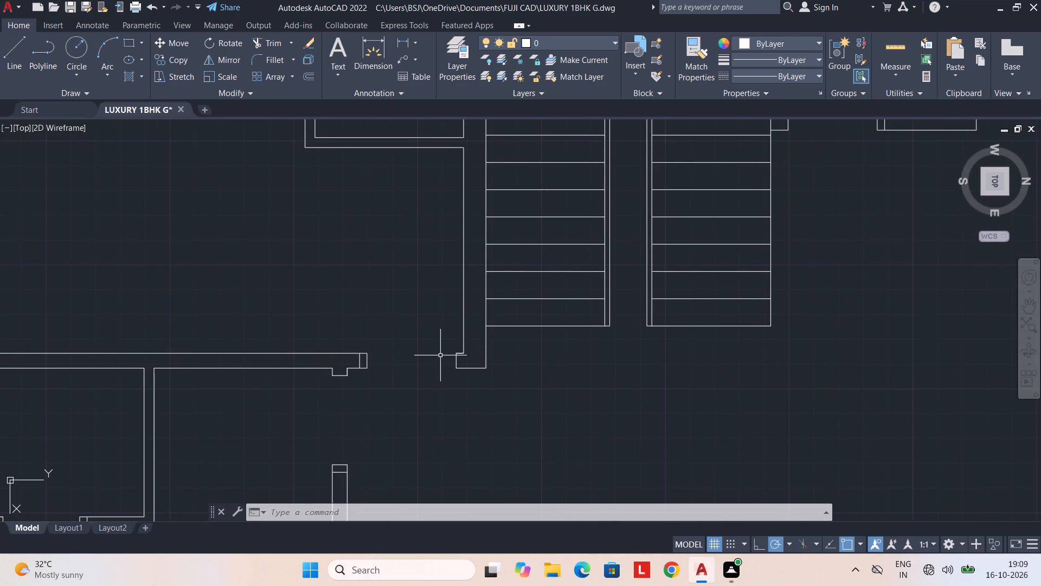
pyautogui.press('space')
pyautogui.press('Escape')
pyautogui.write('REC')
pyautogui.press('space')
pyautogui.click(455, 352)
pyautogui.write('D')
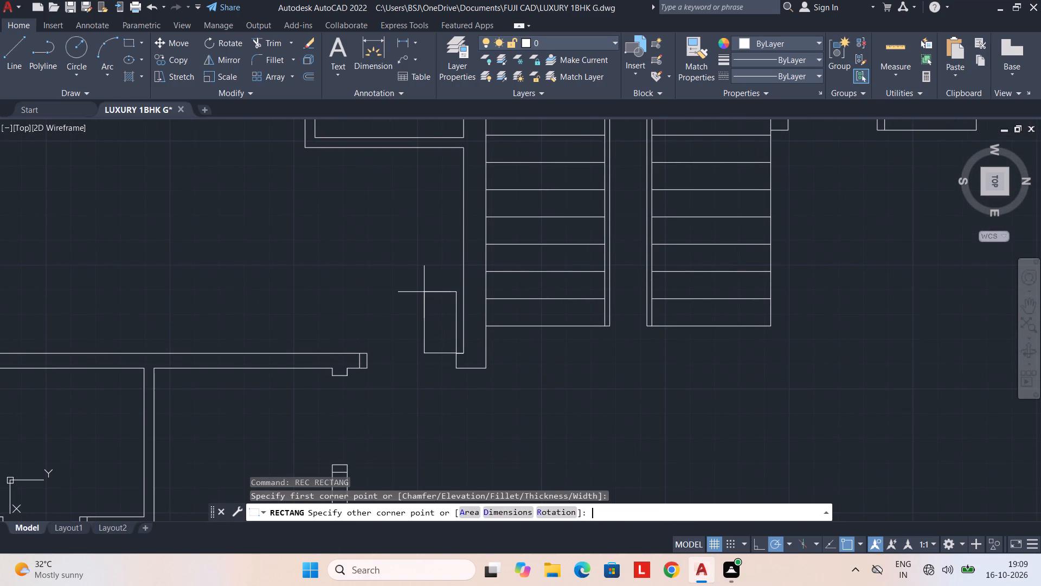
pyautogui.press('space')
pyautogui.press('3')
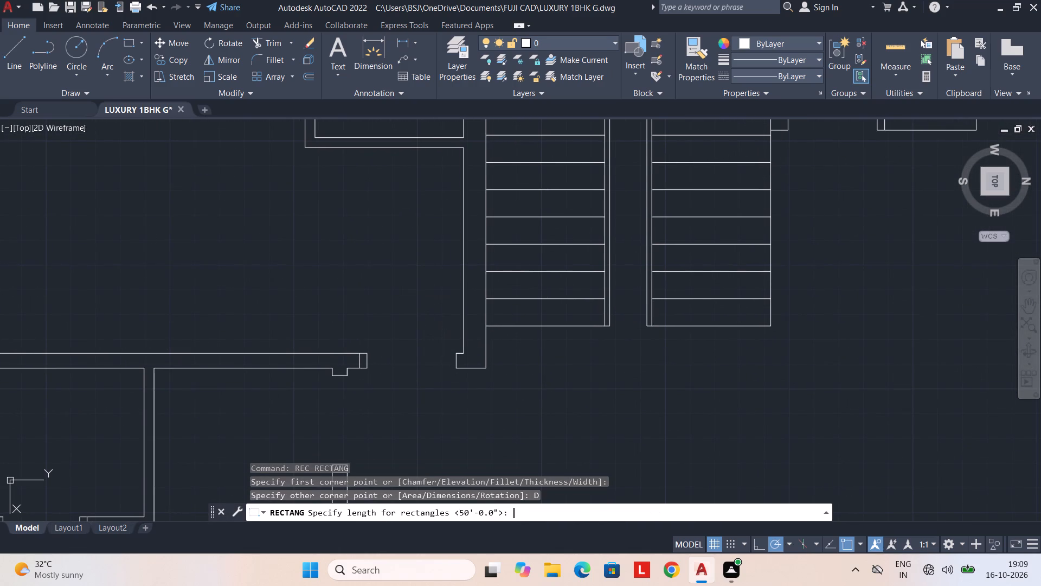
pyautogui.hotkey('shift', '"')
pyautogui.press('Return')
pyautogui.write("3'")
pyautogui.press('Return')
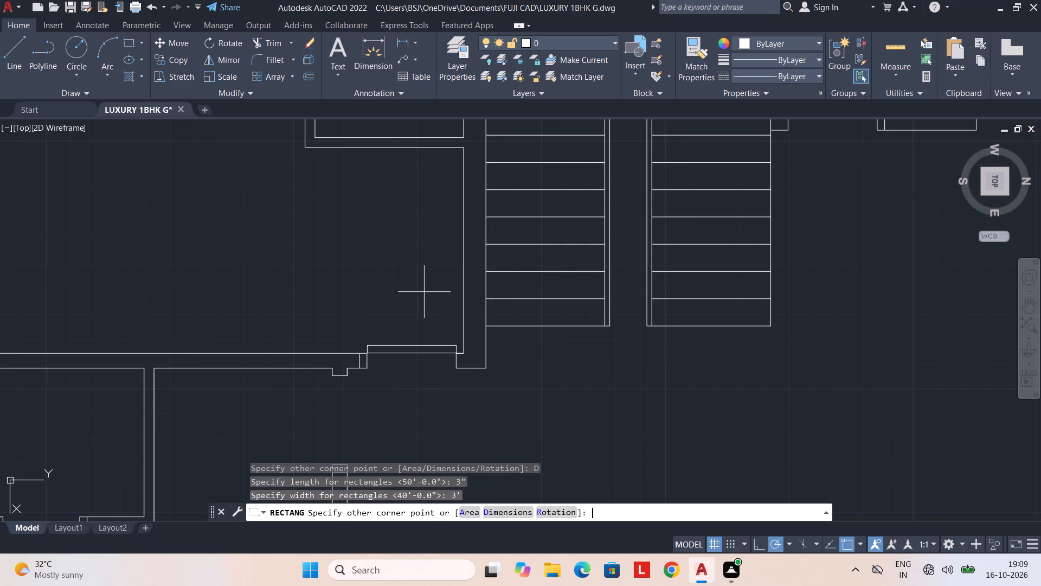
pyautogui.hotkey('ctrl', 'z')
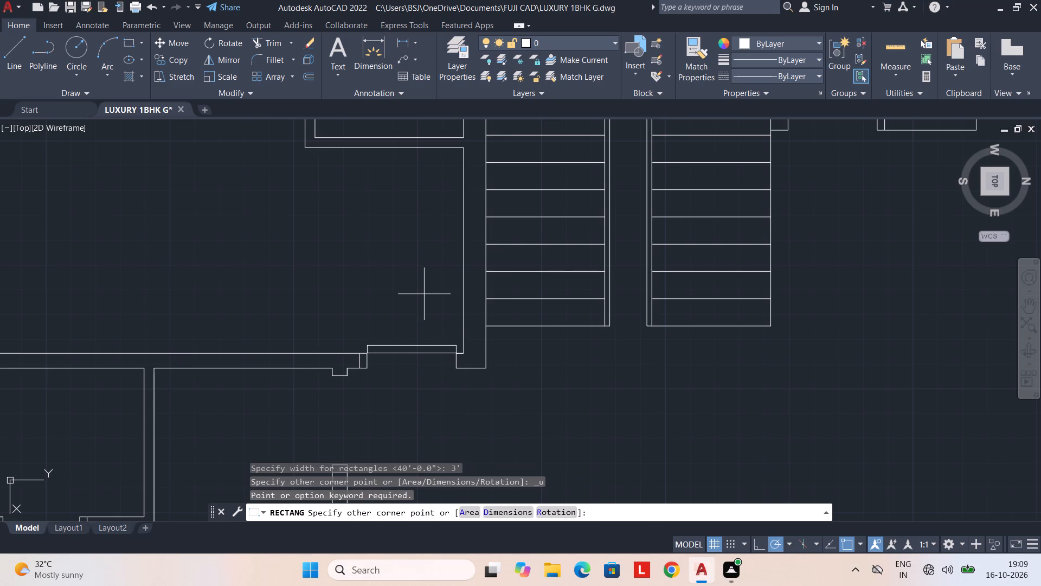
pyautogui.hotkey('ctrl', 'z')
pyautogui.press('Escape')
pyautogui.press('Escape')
# Draw a 3' by 3" door leaf rectangle running west from the north jamb of the southwest room's east-wall opening.
pyautogui.write('RE')
pyautogui.write('C')
pyautogui.press('space')
pyautogui.click(458, 356)
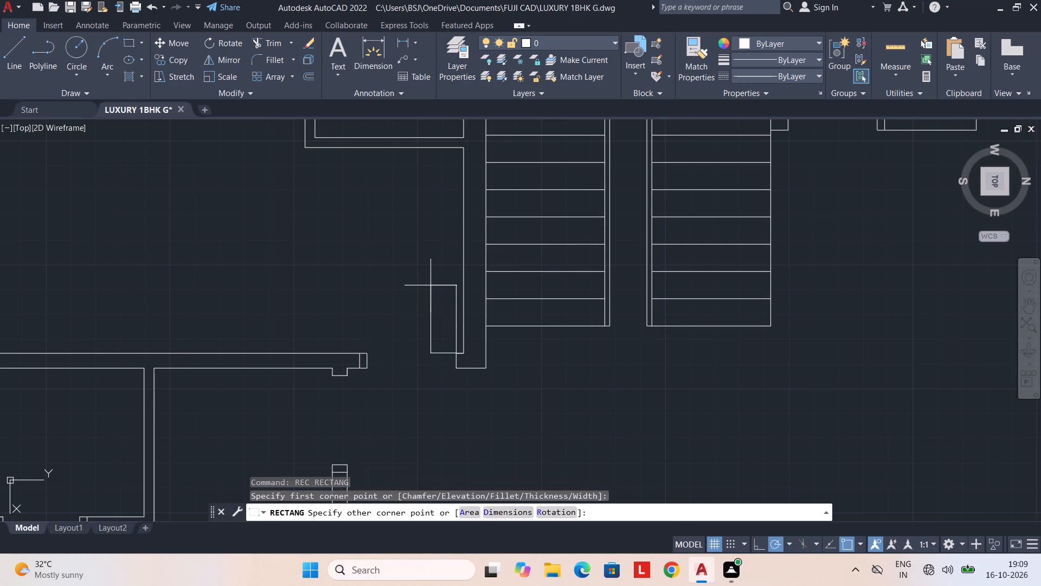
pyautogui.write("D 3'")
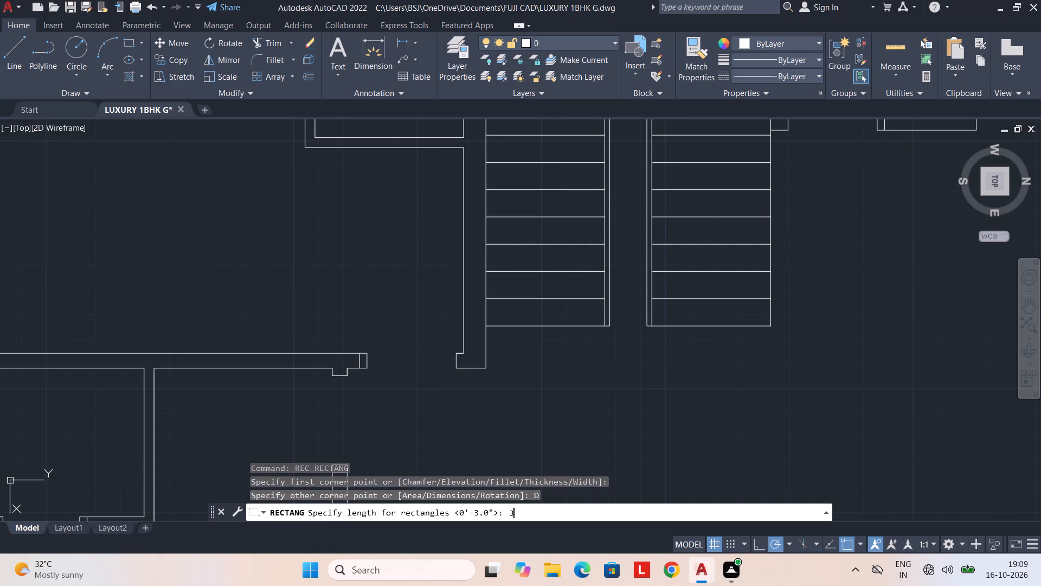
pyautogui.press('Return')
pyautogui.write('3"')
pyautogui.press('Return')
pyautogui.click(383, 288)
# Draw a 3" by 3' door leaf rectangle running south from the west jamb of the middle south room's north-wall opening.
pyautogui.scroll(-2, 367, 345)
pyautogui.moveTo(364, 401); pyautogui.dragTo(367, 399, button='middle')
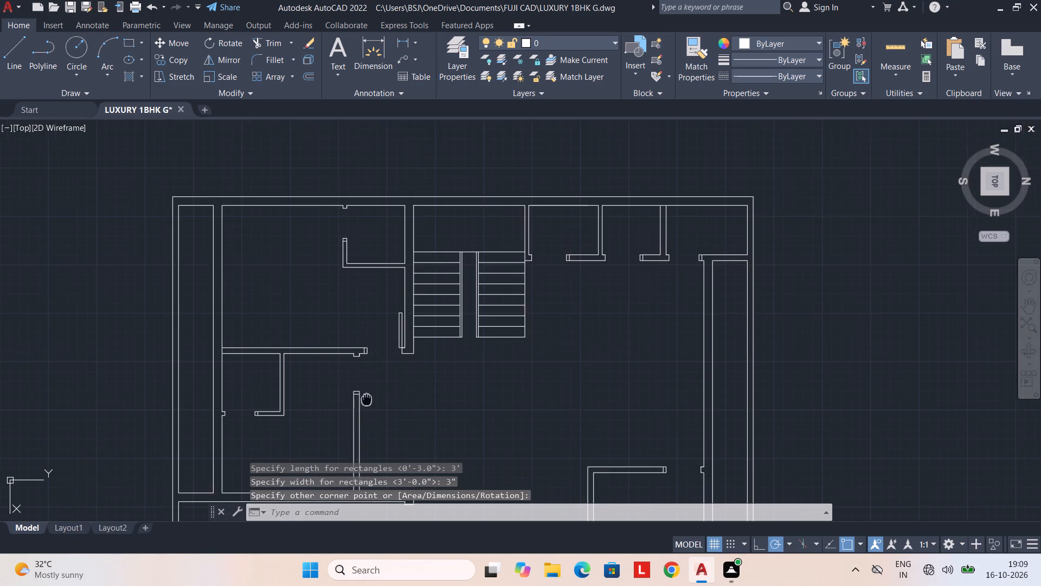
pyautogui.moveTo(367, 399); pyautogui.dragTo(384, 386, button='middle')
pyautogui.scroll(2, 367, 366)
pyautogui.press('space')
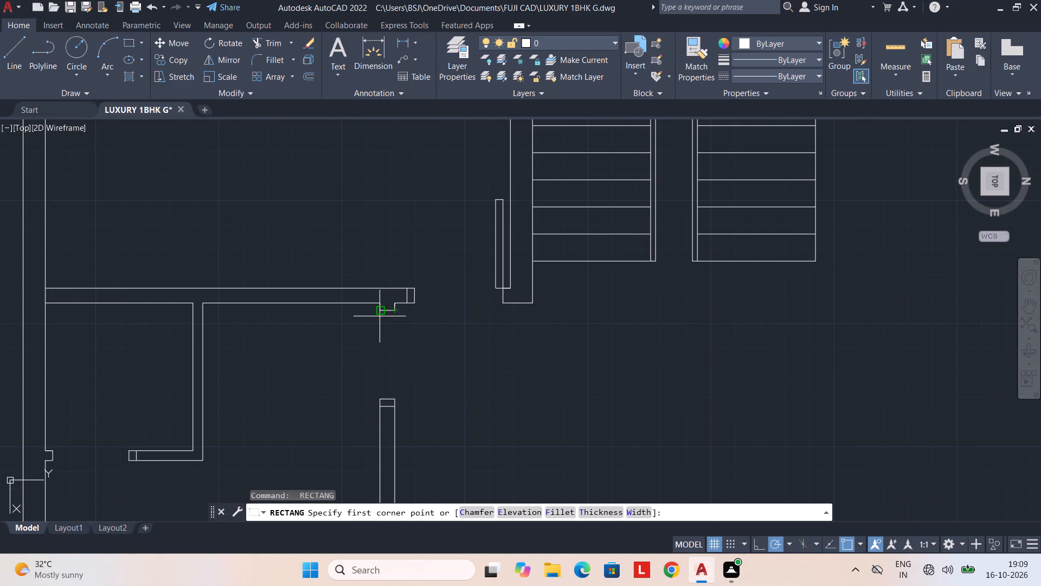
pyautogui.click(381, 311)
pyautogui.write('D 3')
pyautogui.hotkey('shift', '"')
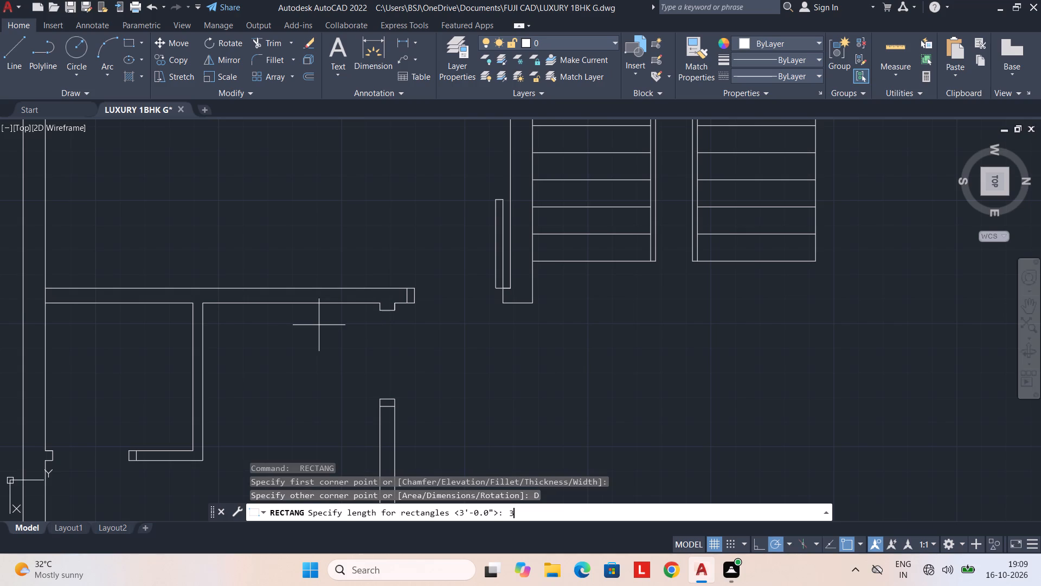
pyautogui.press('Return')
pyautogui.write("3'")
pyautogui.press('Return')
pyautogui.click(287, 343)
# Draw a 2.7' by 3" door leaf rectangle running west from the south jamb of the middle south room's small corner room opening.
pyautogui.scroll(-2, 471, 332)
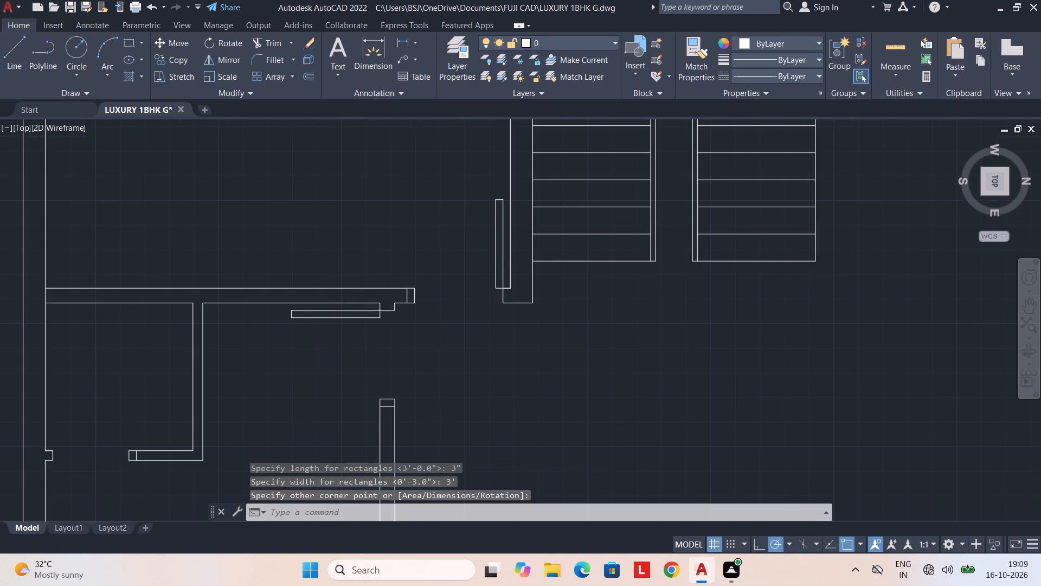
pyautogui.moveTo(465, 317); pyautogui.dragTo(452, 297, button='middle')
pyautogui.moveTo(472, 364); pyautogui.dragTo(456, 331, button='middle')
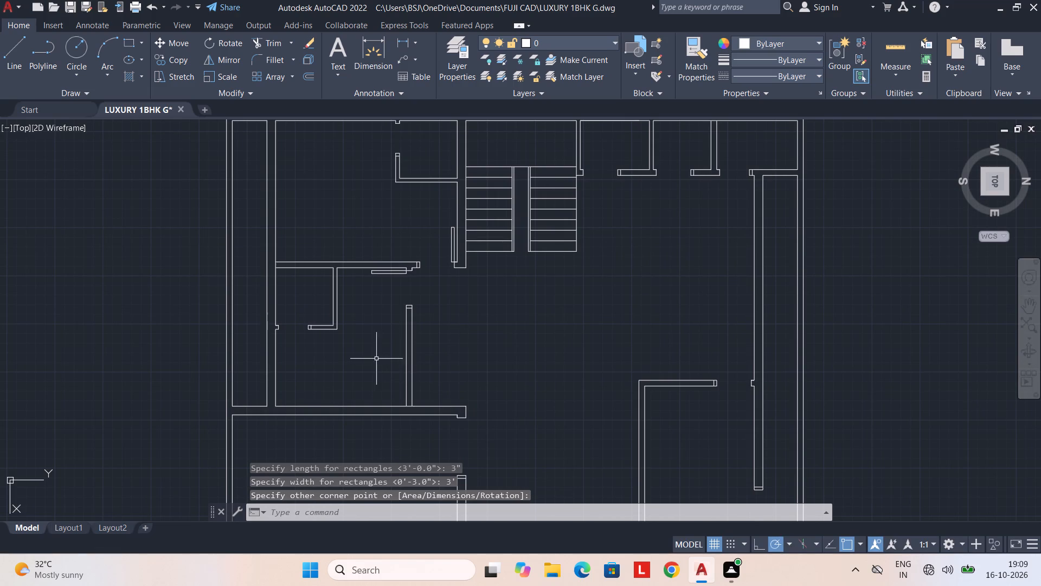
pyautogui.moveTo(512, 333); pyautogui.dragTo(491, 387, button='middle')
pyautogui.moveTo(426, 380); pyautogui.dragTo(551, 366, button='middle')
pyautogui.scroll(2, 362, 373)
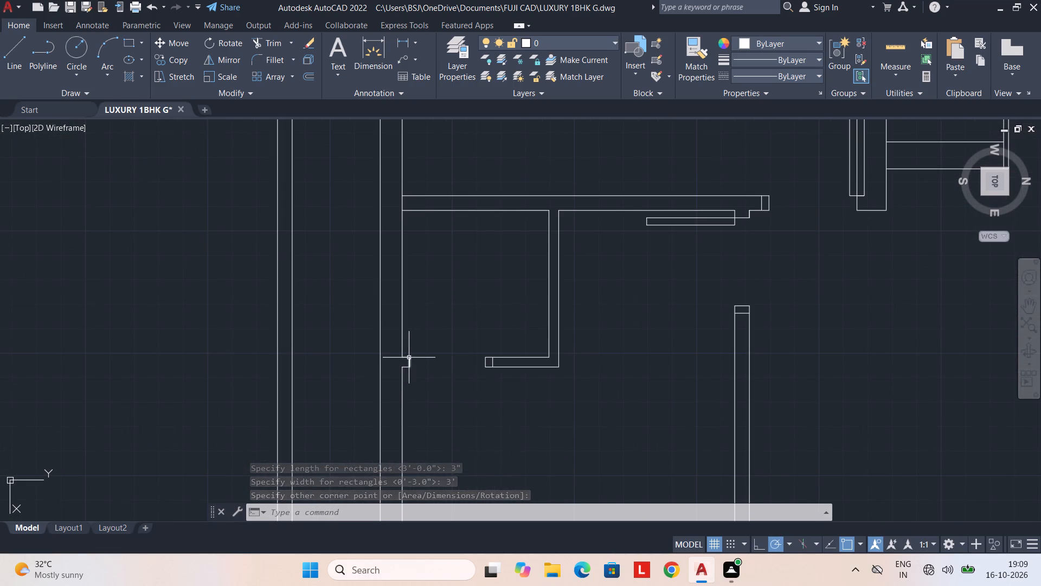
pyautogui.press('space')
pyautogui.click(412, 355)
pyautogui.press('s')
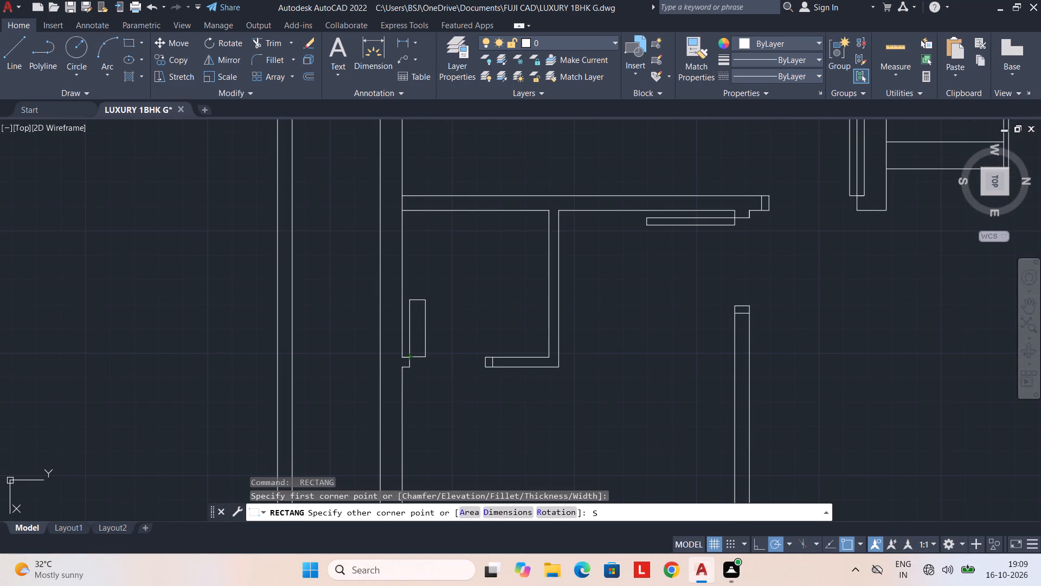
pyautogui.press('BackSpace')
pyautogui.write('D')
pyautogui.press('space')
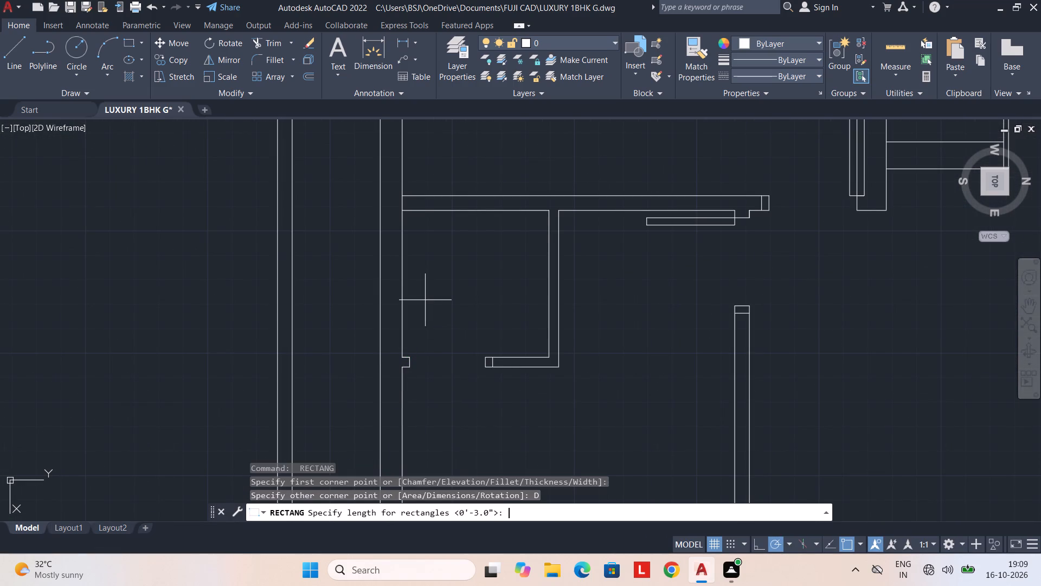
pyautogui.write('2.7')
pyautogui.press("'")
pyautogui.press('Return')
pyautogui.write('3"')
pyautogui.press('Return')
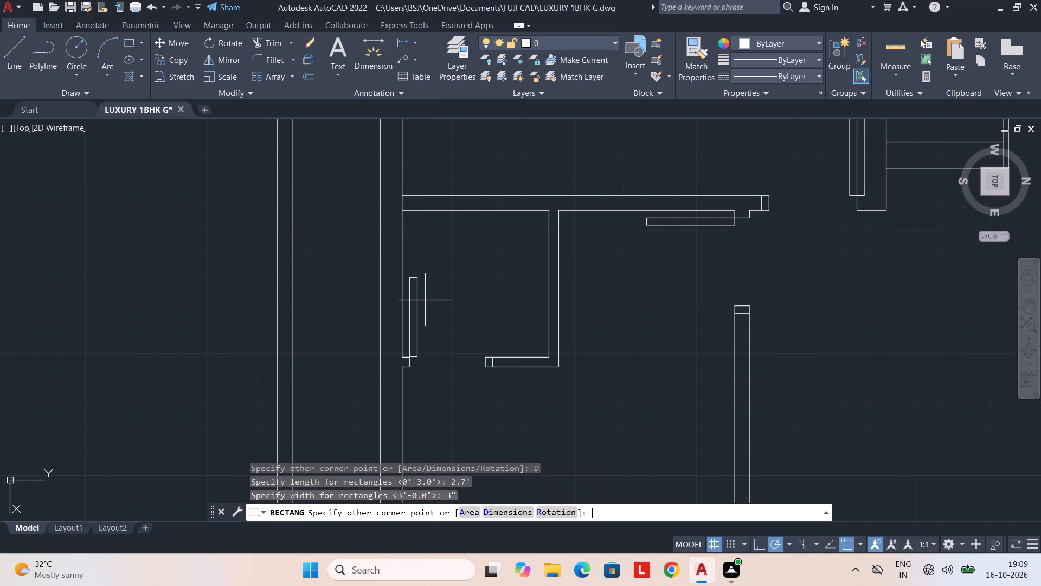
pyautogui.click(464, 291)
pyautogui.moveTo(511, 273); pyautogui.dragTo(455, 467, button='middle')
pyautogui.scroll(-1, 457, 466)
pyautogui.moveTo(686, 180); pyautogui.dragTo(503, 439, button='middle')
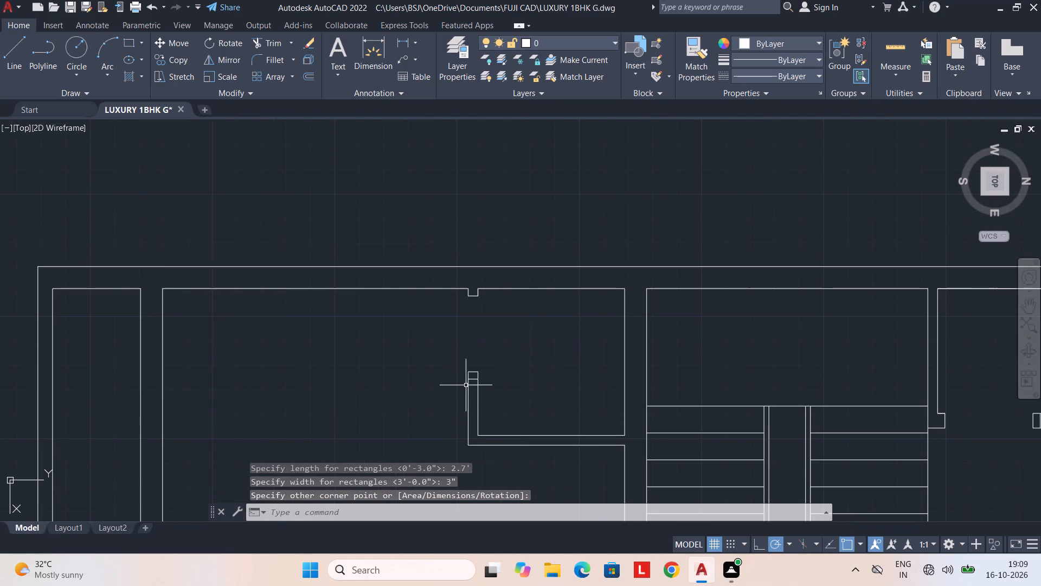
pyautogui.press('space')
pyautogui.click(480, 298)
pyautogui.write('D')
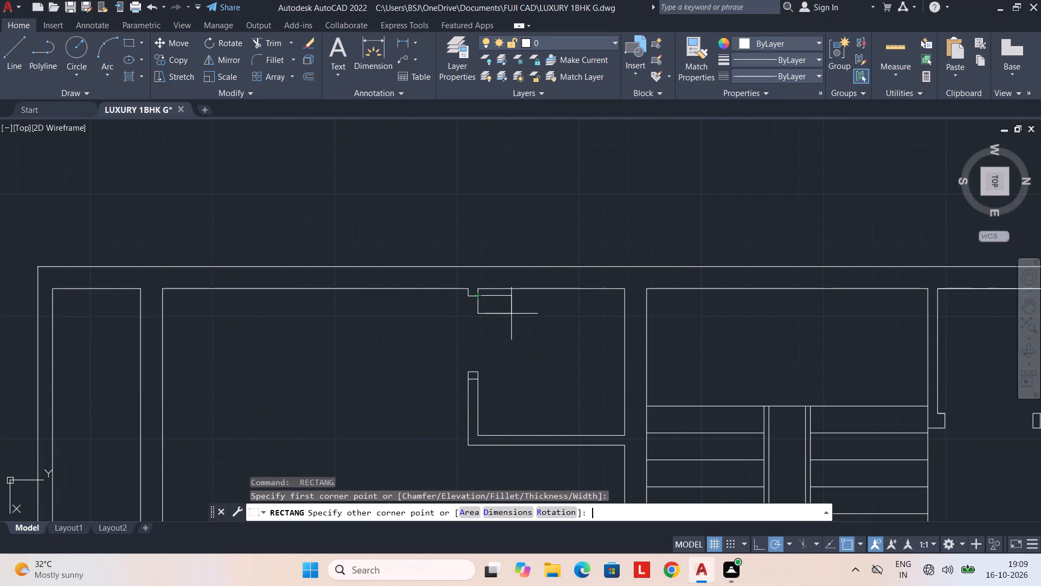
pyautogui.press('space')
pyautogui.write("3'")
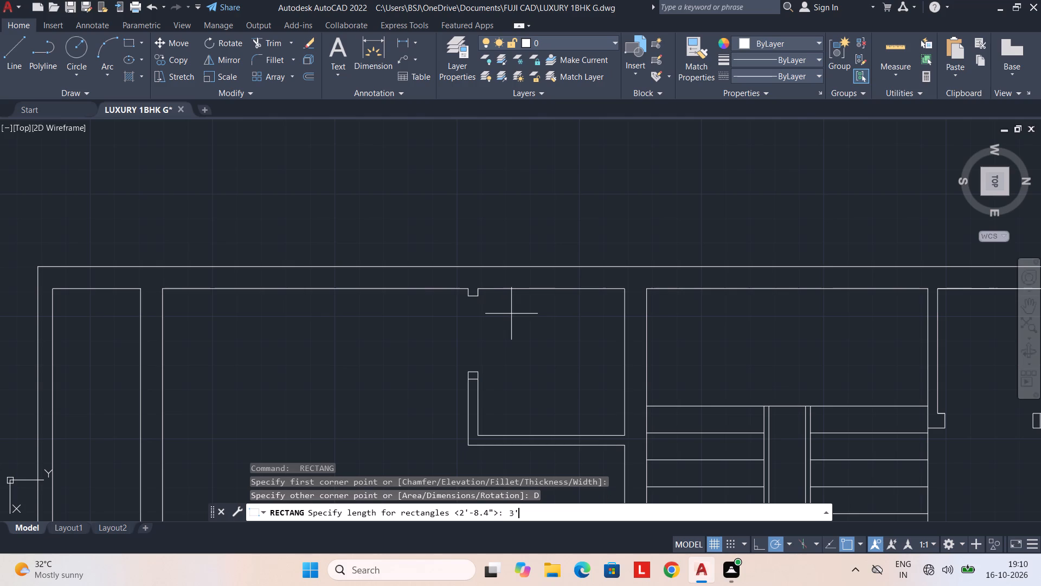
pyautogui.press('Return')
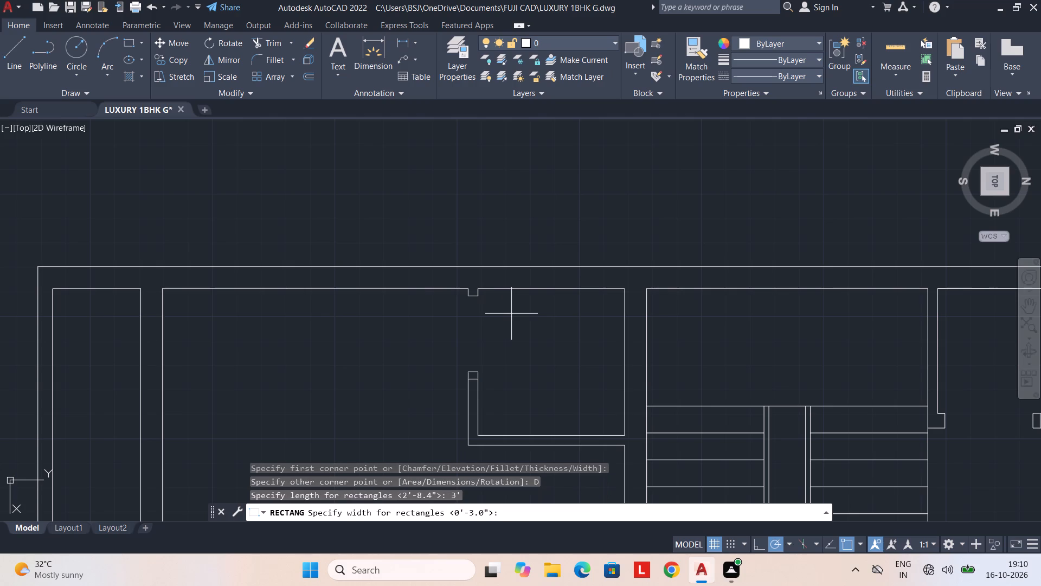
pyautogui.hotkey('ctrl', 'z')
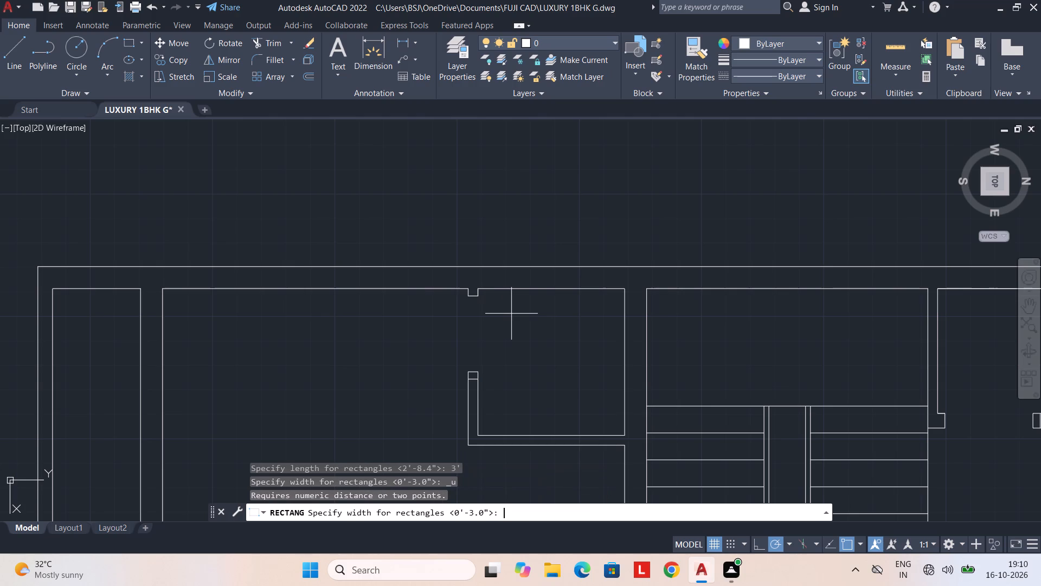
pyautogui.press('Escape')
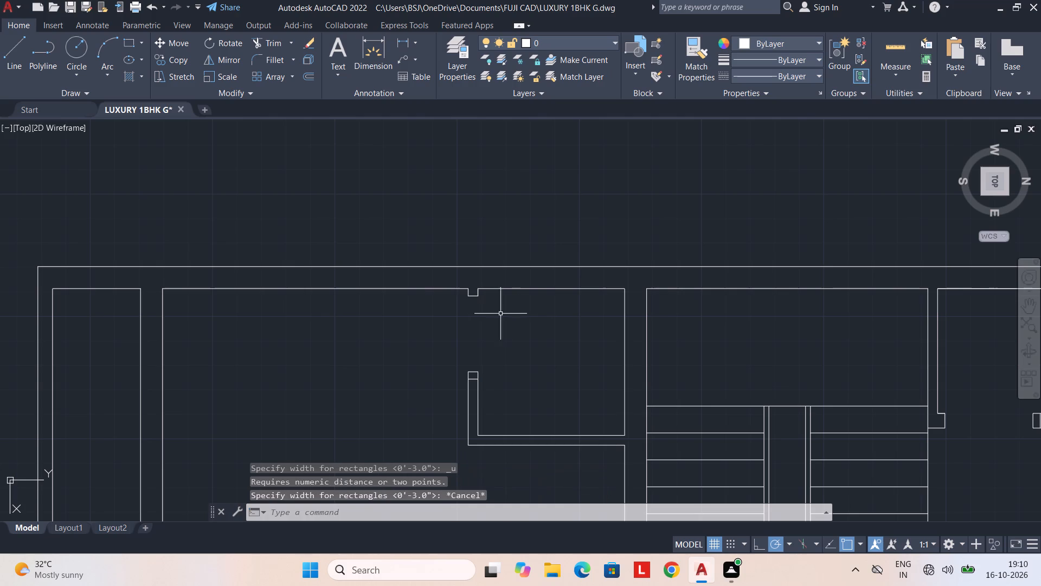
# Draw a 3" by 2'7" door leaf rectangle running north from the west jamb of the southwest room's small corner room opening.
pyautogui.press('space')
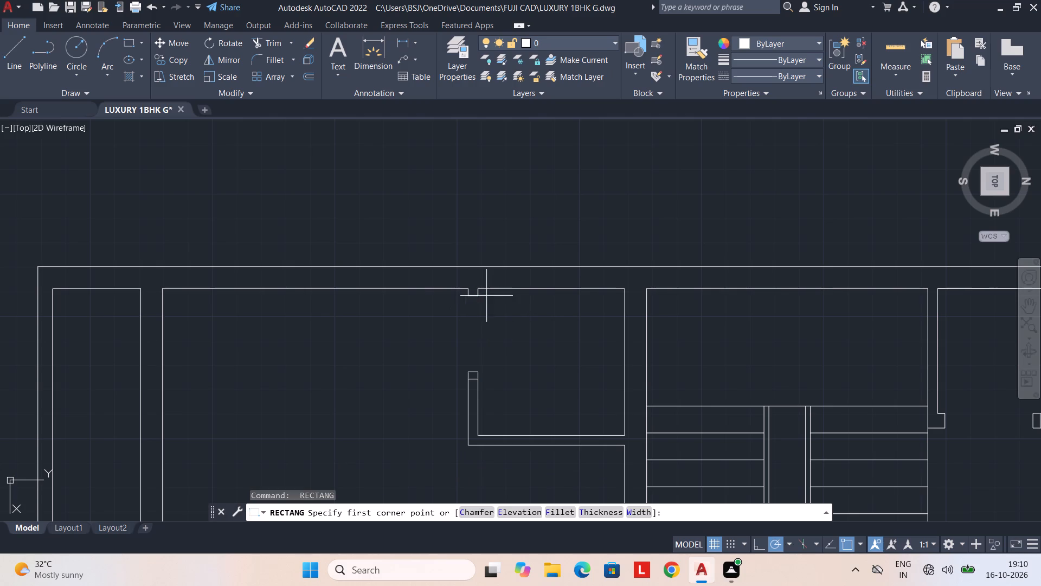
pyautogui.click(480, 297)
pyautogui.write('D')
pyautogui.press('space')
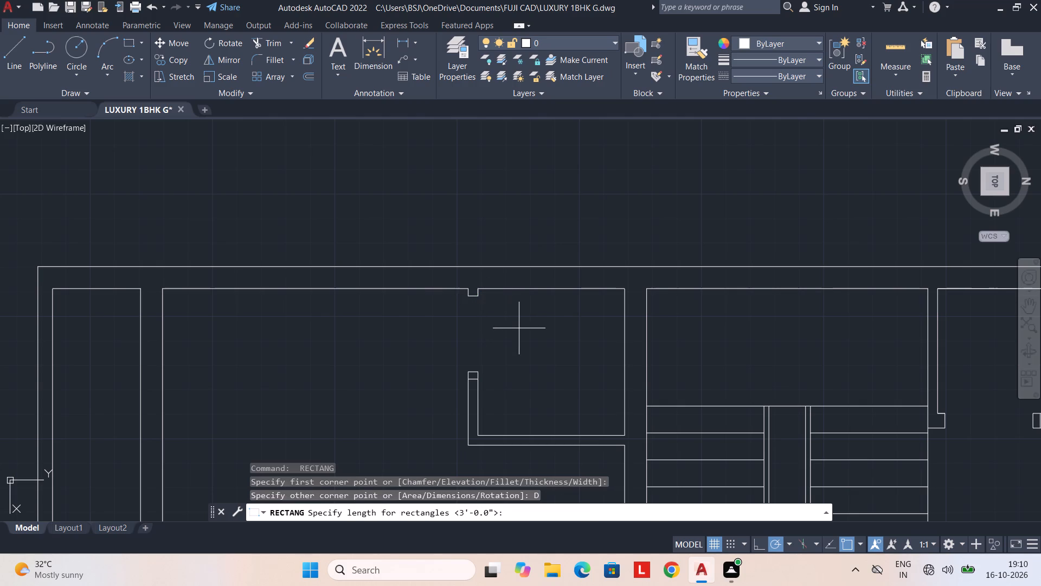
pyautogui.write('3"')
pyautogui.press('Return')
pyautogui.press('2')
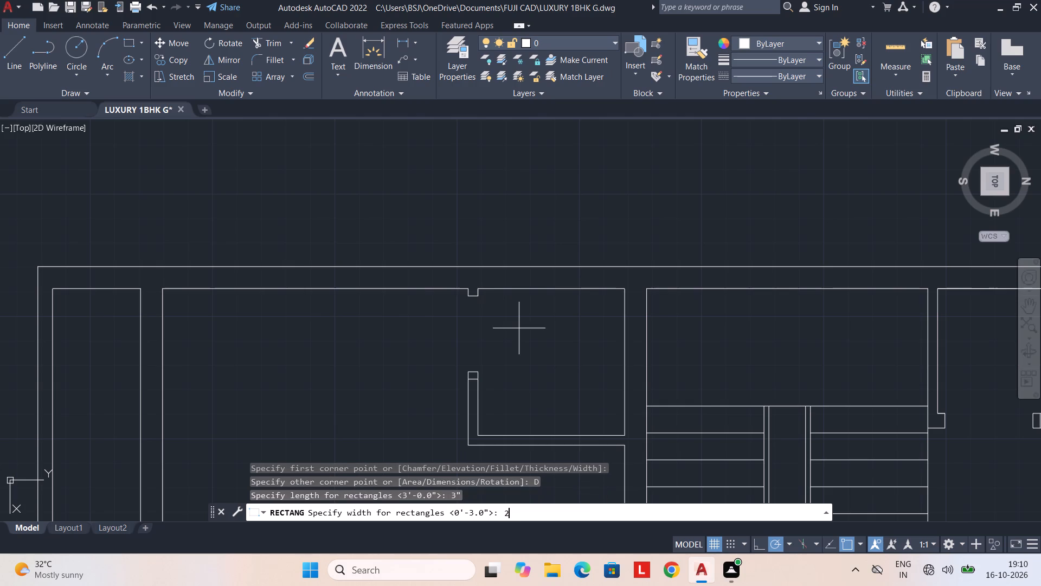
pyautogui.press('7')
pyautogui.press('BackSpace')
pyautogui.write('\'7"')
pyautogui.press('Return')
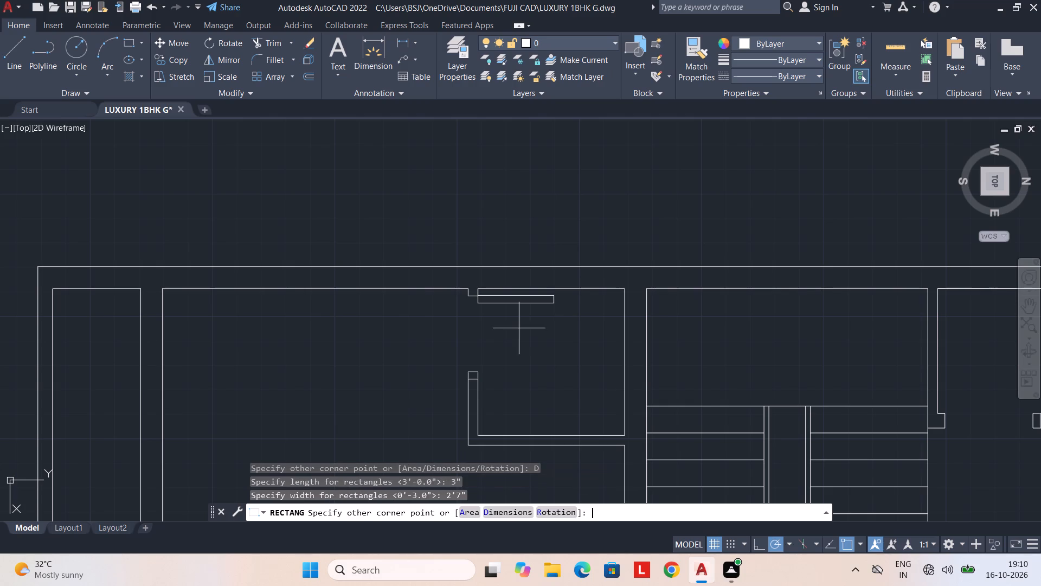
pyautogui.click(543, 342)
pyautogui.scroll(-2, 556, 368)
pyautogui.moveTo(552, 380); pyautogui.dragTo(383, 305, button='middle')
pyautogui.scroll(-1, 390, 407)
pyautogui.moveTo(391, 425); pyautogui.dragTo(390, 412, button='middle')
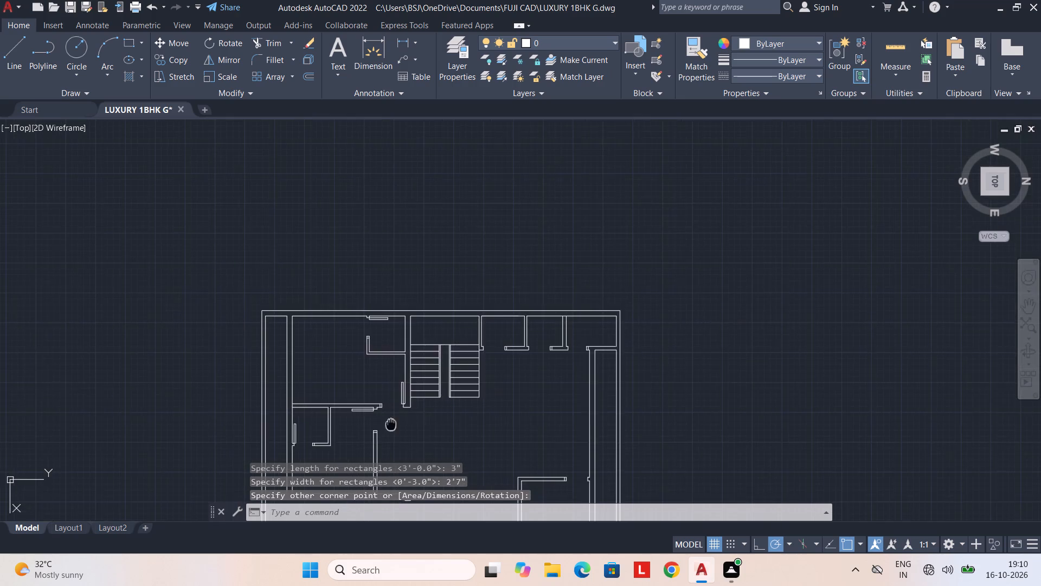
# Draw a 3' by 3" door leaf rectangle running west from the south jamb of the room directly north of the staircase.
pyautogui.moveTo(390, 412); pyautogui.dragTo(382, 373, button='middle')
pyautogui.moveTo(420, 378); pyautogui.dragTo(387, 393, button='middle')
pyautogui.scroll(3, 430, 315)
pyautogui.moveTo(437, 322); pyautogui.dragTo(374, 360, button='middle')
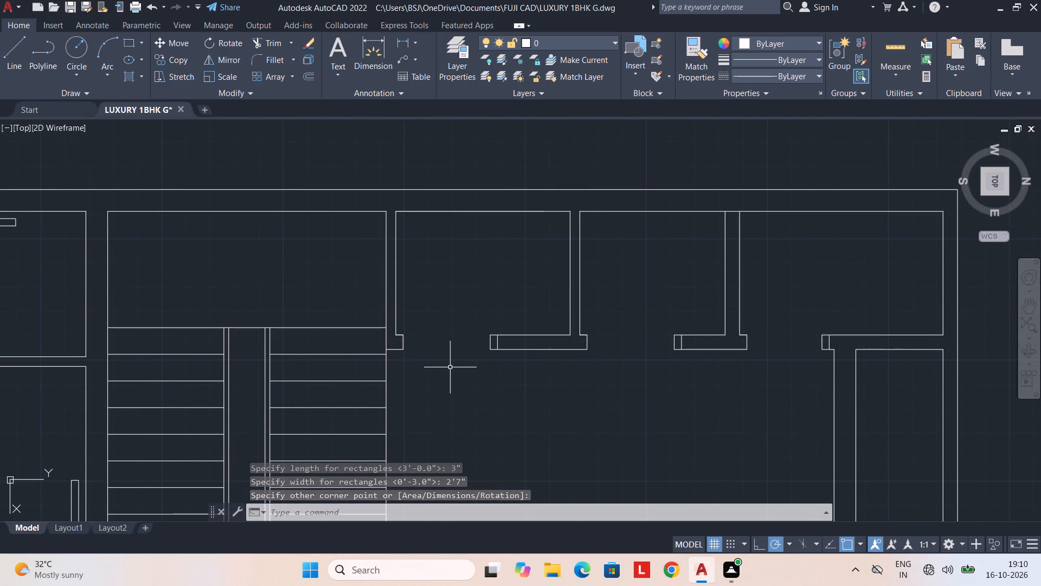
pyautogui.write('REC')
pyautogui.press('space')
pyautogui.click(407, 335)
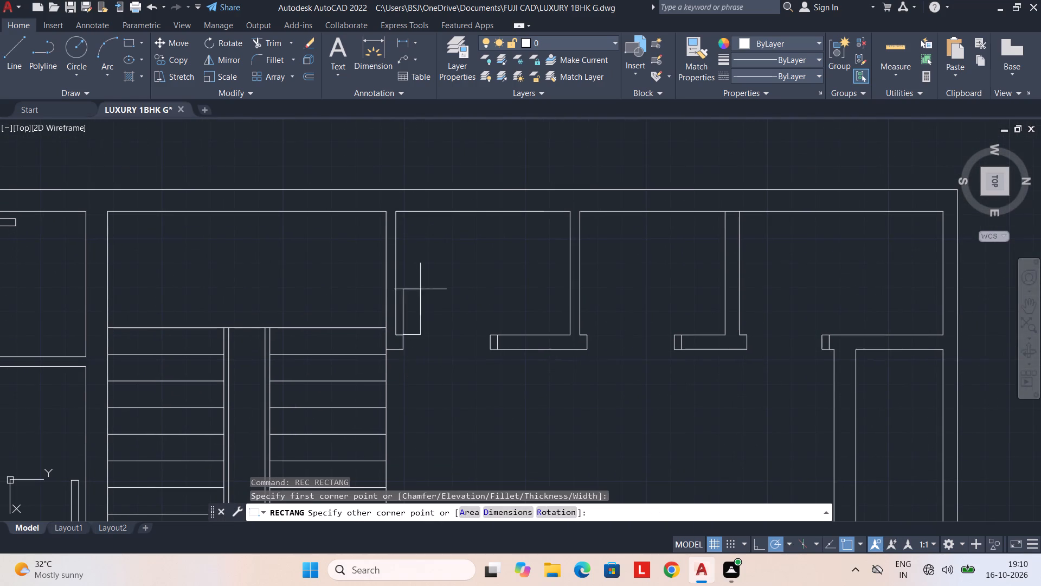
pyautogui.write('D')
pyautogui.press('space')
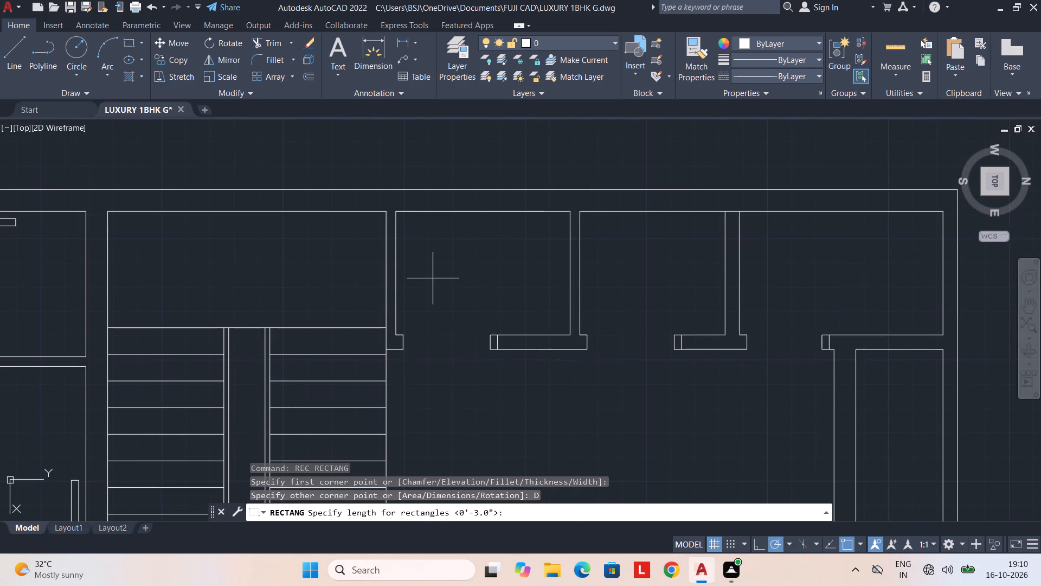
pyautogui.write("3'")
pyautogui.press('Return')
pyautogui.write('3"')
pyautogui.press('Return')
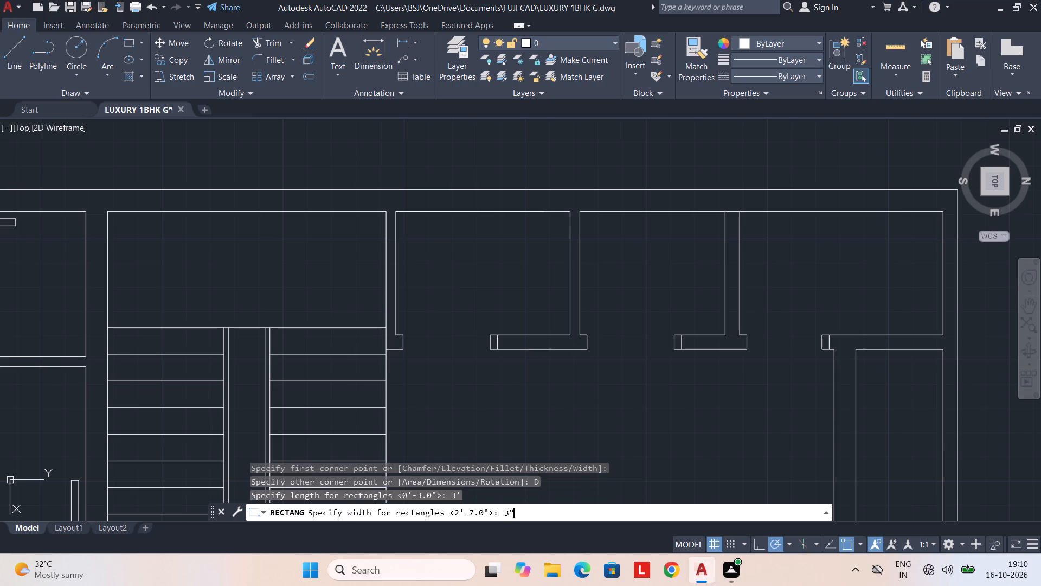
pyautogui.click(532, 270)
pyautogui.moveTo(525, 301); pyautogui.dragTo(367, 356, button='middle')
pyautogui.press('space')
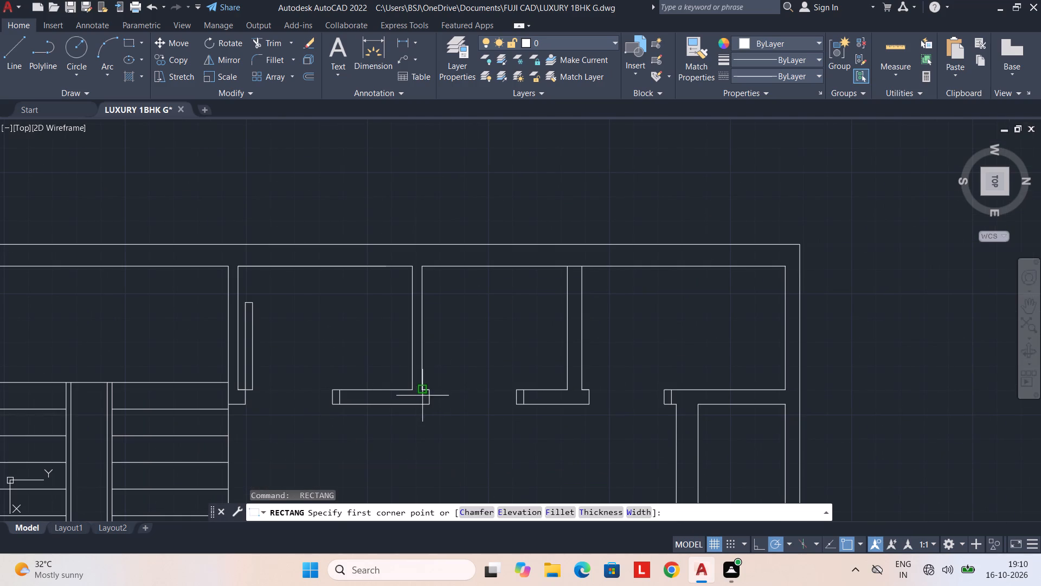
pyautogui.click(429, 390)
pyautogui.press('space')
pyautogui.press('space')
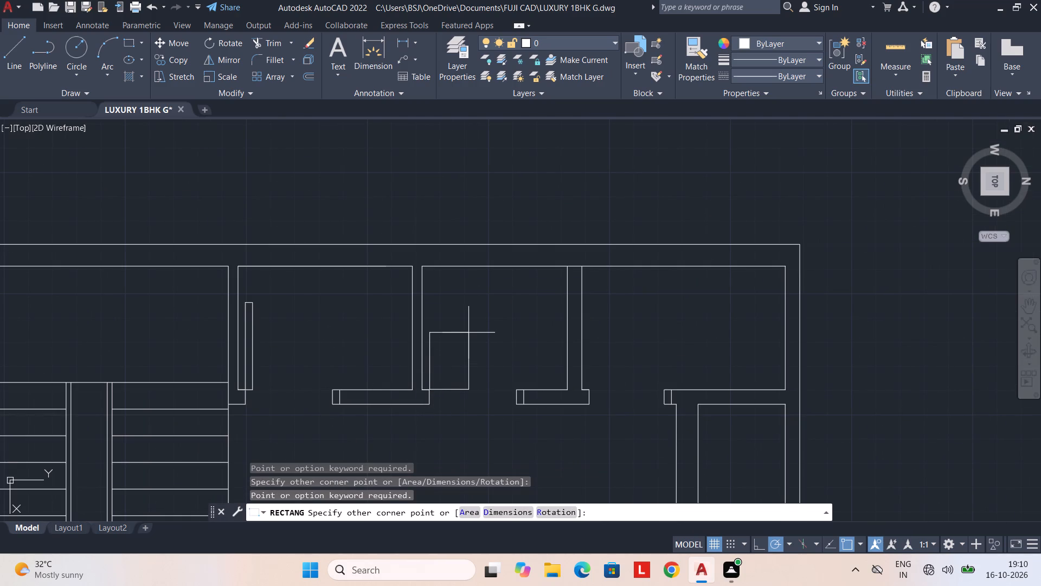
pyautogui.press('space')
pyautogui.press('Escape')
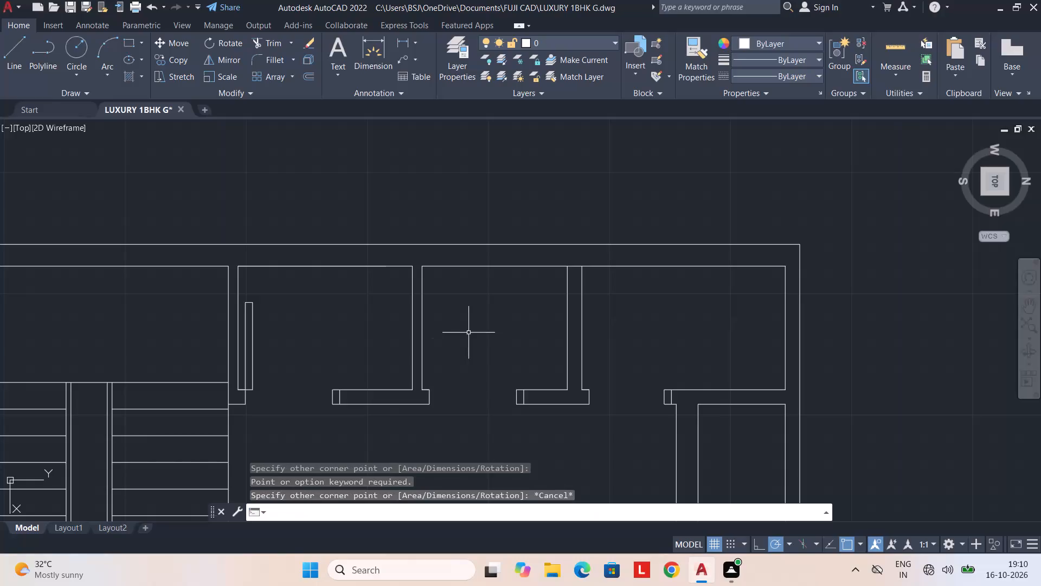
# Draw a 3' by 3" door leaf rectangle running west from the south jamb of the middle room between staircase and northwest corner.
pyautogui.press('space')
pyautogui.click(434, 385)
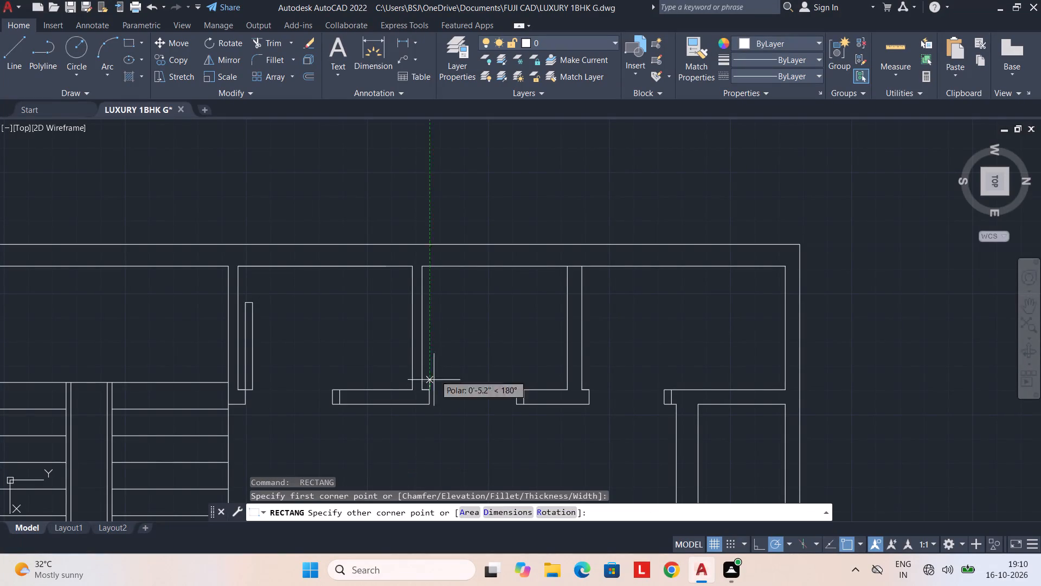
pyautogui.write('D')
pyautogui.press('space')
pyautogui.press('space')
pyautogui.press('space')
pyautogui.moveTo(464, 327); pyautogui.dragTo(476, 328)
# Draw a 2'7" by 3" door leaf rectangle running west from the south jamb of the northwest corner room's east-wall opening.
pyautogui.moveTo(504, 339); pyautogui.dragTo(500, 339, button='middle')
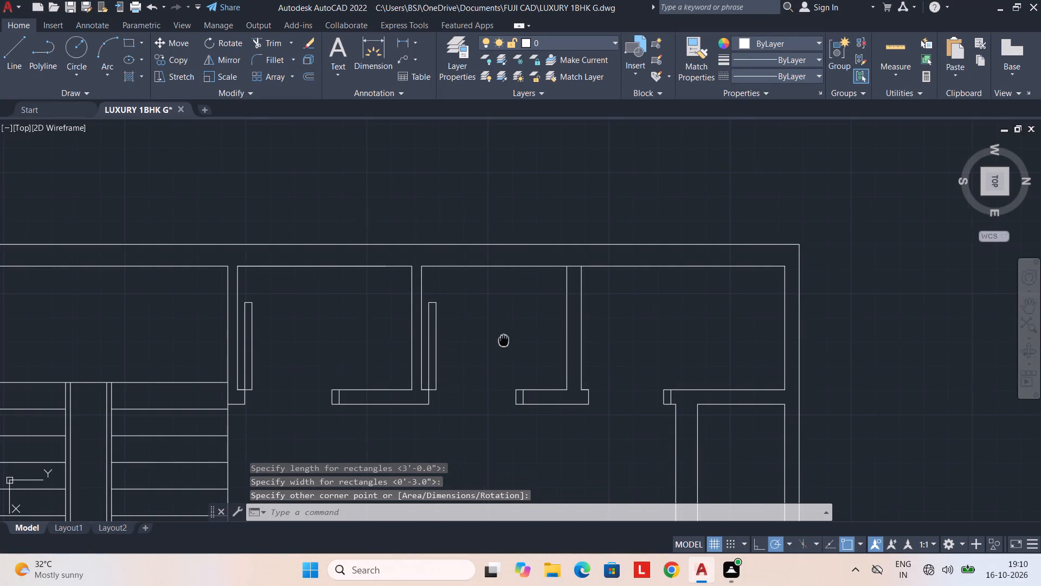
pyautogui.moveTo(500, 339); pyautogui.dragTo(349, 350, button='middle')
pyautogui.press('space')
pyautogui.click(433, 400)
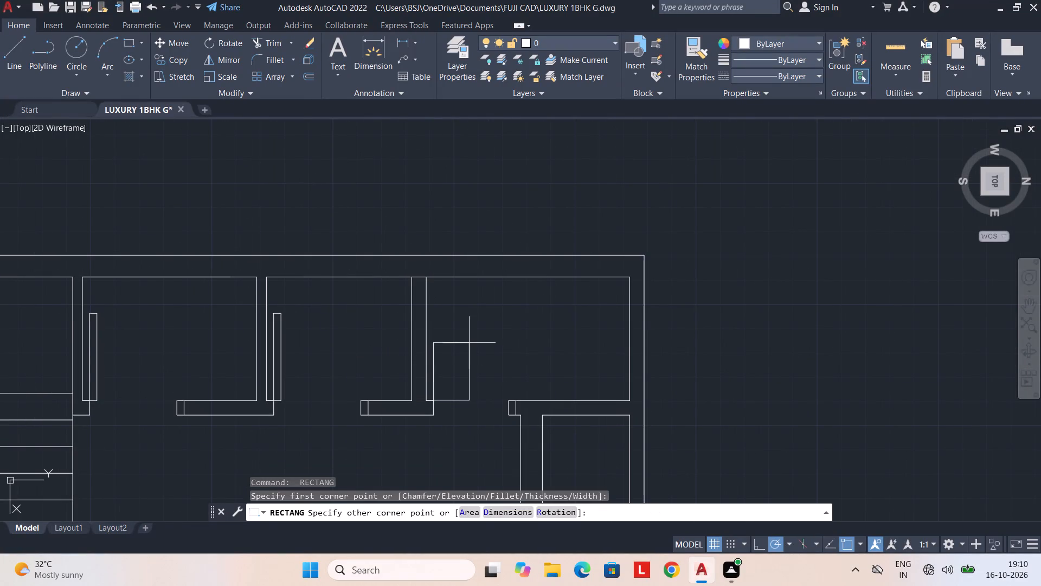
pyautogui.write('D')
pyautogui.press('space')
pyautogui.press('2')
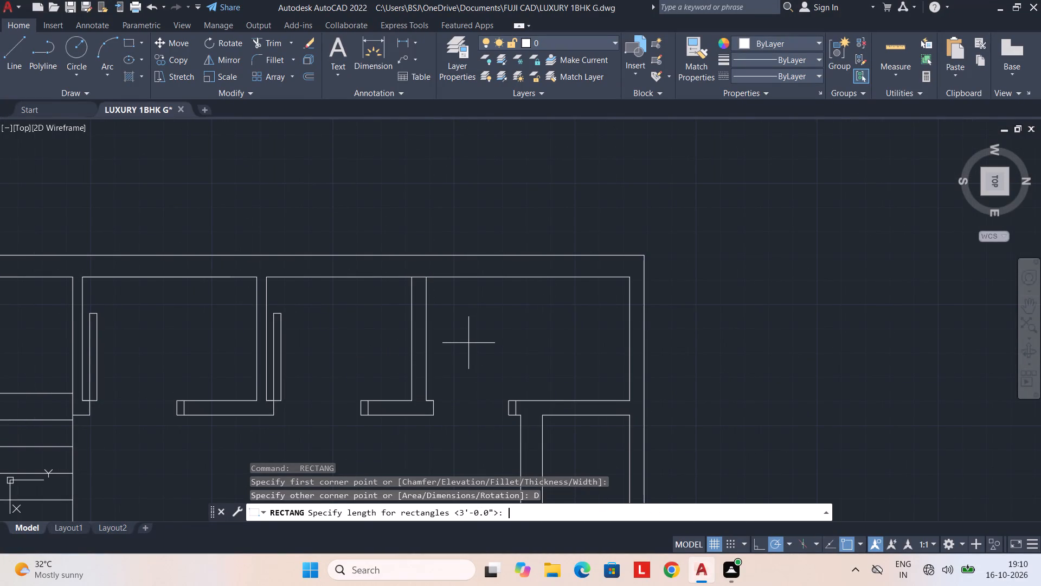
pyautogui.write('\'7"')
pyautogui.press('Return')
pyautogui.write('3"')
pyautogui.press('Return')
pyautogui.click(516, 345)
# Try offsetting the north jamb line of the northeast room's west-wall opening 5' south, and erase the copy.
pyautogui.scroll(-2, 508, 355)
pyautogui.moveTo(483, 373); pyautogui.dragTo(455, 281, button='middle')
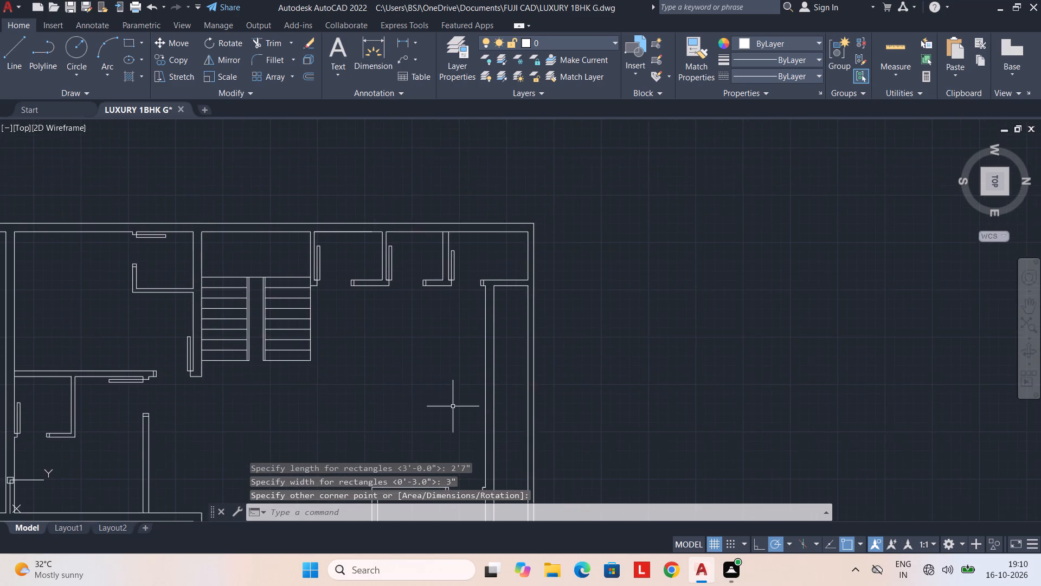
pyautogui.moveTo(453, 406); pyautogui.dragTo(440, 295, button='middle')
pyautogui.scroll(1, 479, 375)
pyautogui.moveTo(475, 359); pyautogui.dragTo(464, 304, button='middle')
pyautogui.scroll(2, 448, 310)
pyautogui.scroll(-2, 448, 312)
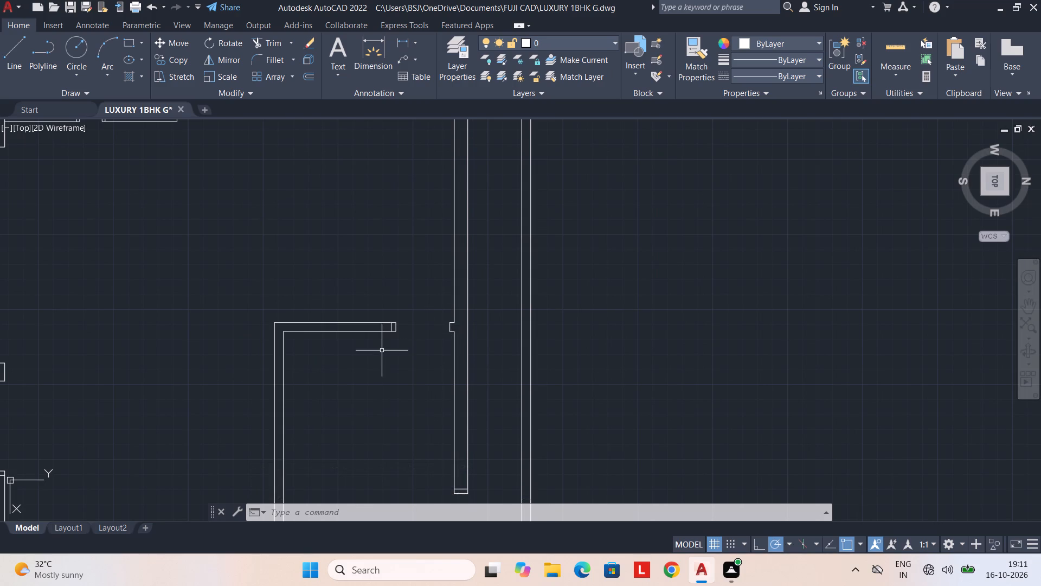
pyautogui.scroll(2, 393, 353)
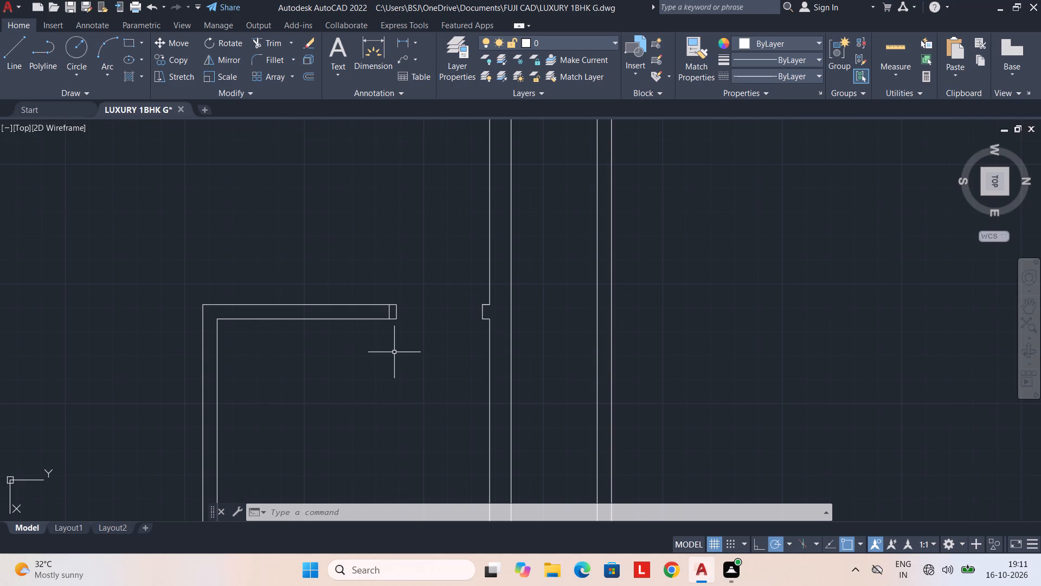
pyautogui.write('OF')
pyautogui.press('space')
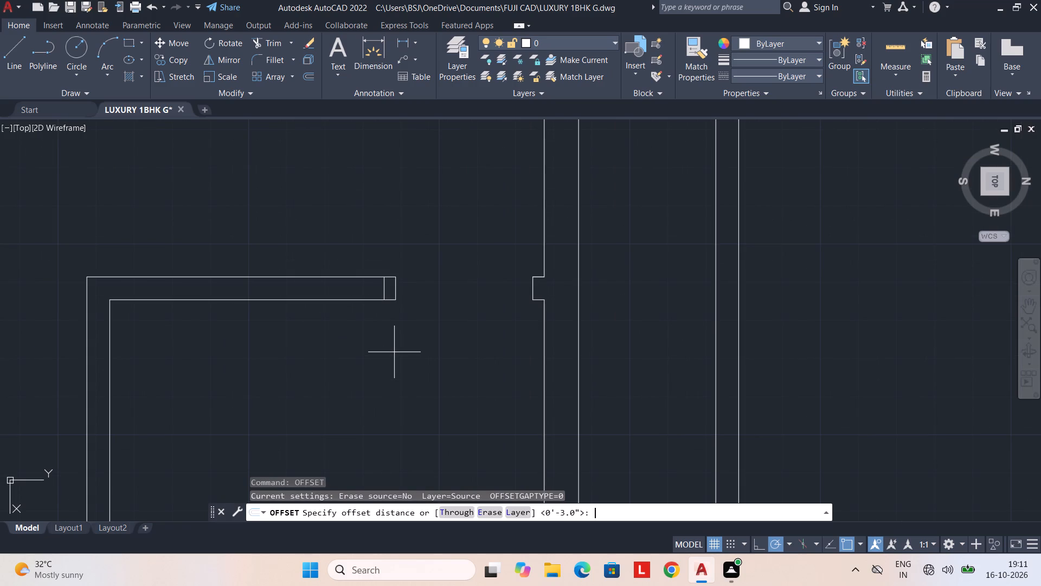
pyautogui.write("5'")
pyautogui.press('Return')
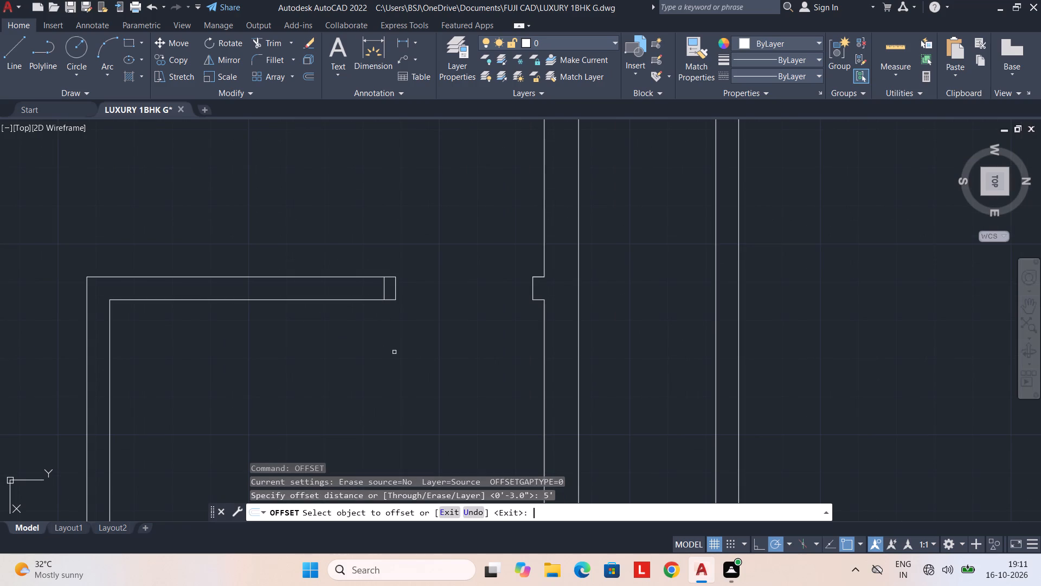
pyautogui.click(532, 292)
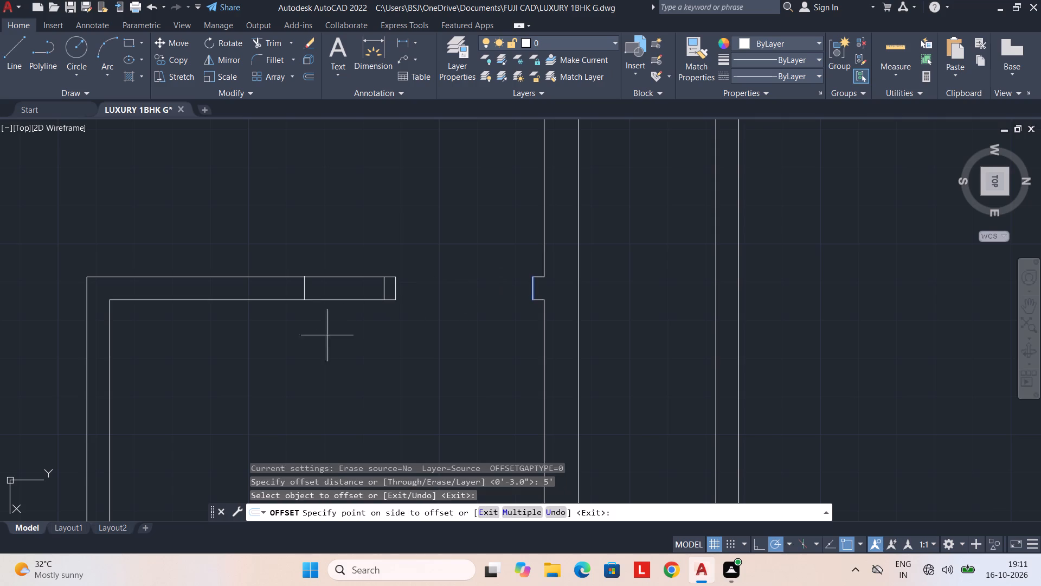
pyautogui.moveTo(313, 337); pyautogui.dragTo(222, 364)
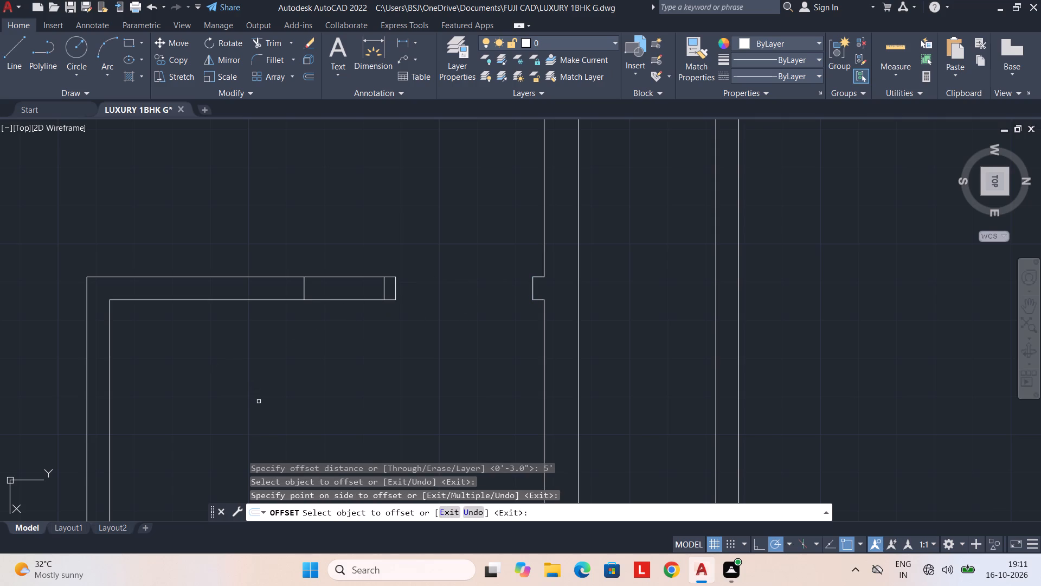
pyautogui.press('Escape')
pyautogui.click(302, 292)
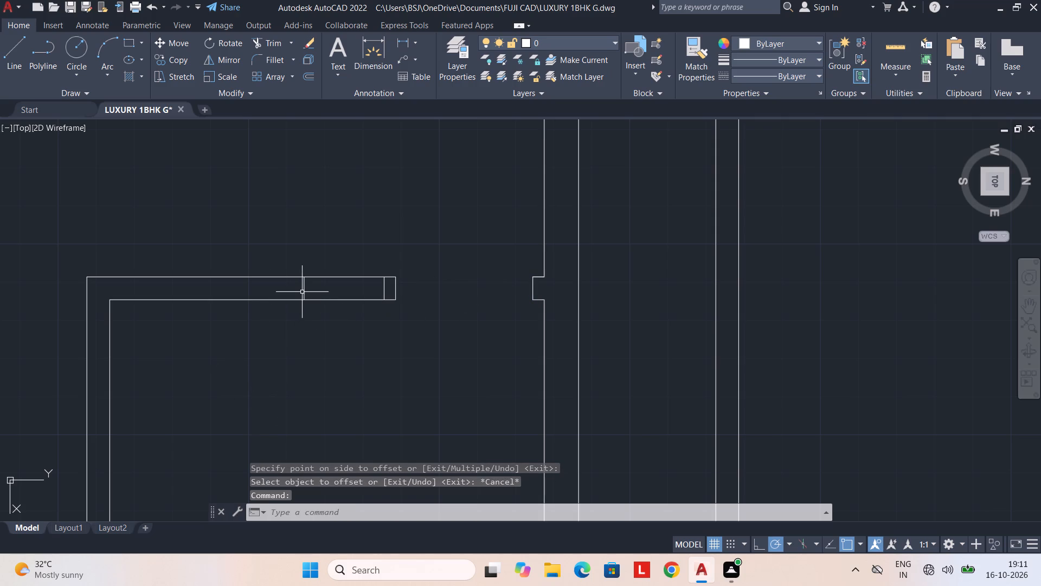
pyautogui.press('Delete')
# Offset the north jamb line of the northeast room's west-wall opening 4' south onto the wall.
pyautogui.moveTo(339, 453); pyautogui.dragTo(344, 464, button='middle')
pyautogui.scroll(-1, 339, 453)
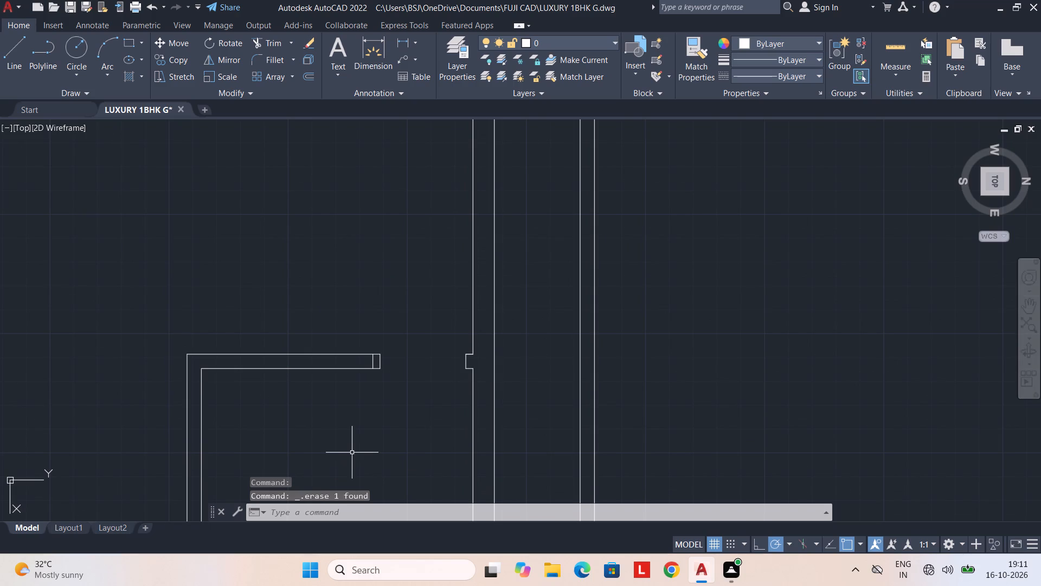
pyautogui.write('OF')
pyautogui.press('space')
pyautogui.write("4'")
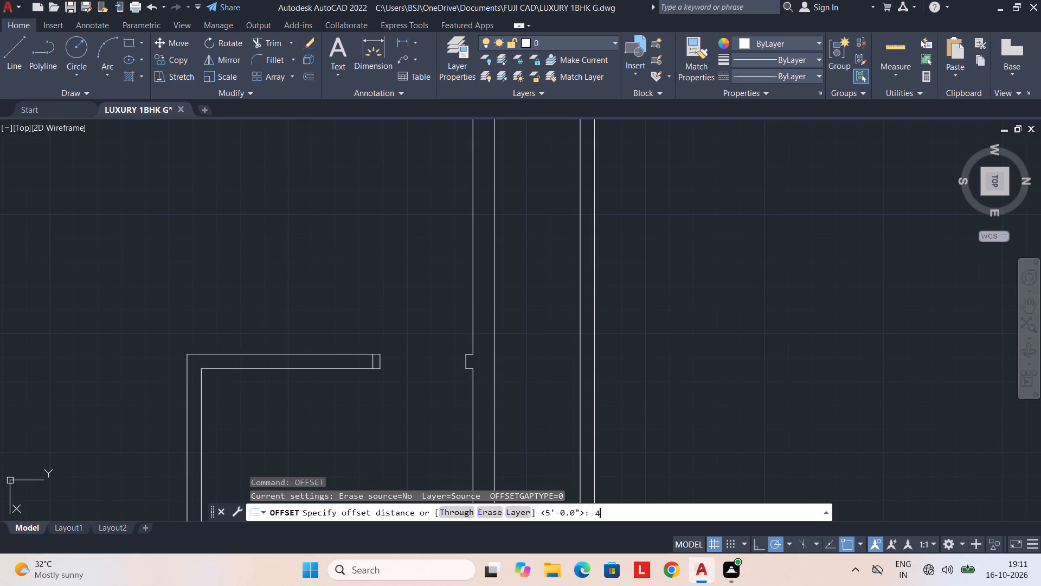
pyautogui.press('Return')
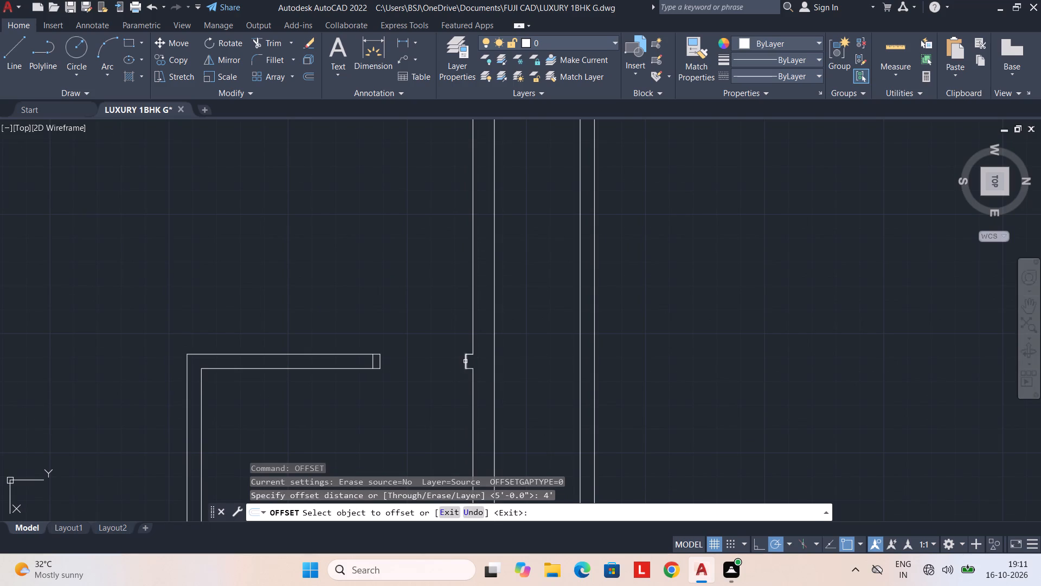
pyautogui.click(466, 361)
pyautogui.moveTo(343, 391); pyautogui.dragTo(319, 400)
pyautogui.press('Escape')
# Trim away the northeast room's west-wall stub and old jamb lines north of the new 4' offset line.
pyautogui.write('TR')
pyautogui.press('space')
pyautogui.moveTo(366, 341); pyautogui.dragTo(361, 390)
pyautogui.moveTo(369, 369); pyautogui.dragTo(381, 367)
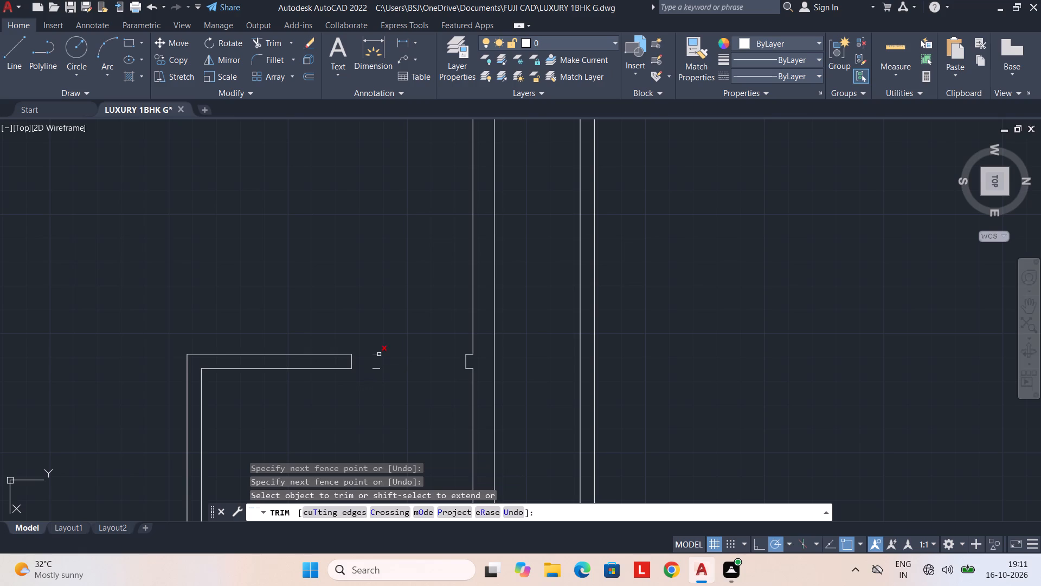
pyautogui.click(379, 354)
pyautogui.click(378, 367)
pyautogui.scroll(-3, 378, 375)
pyautogui.moveTo(382, 388); pyautogui.dragTo(388, 373, button='middle')
pyautogui.press('Escape')
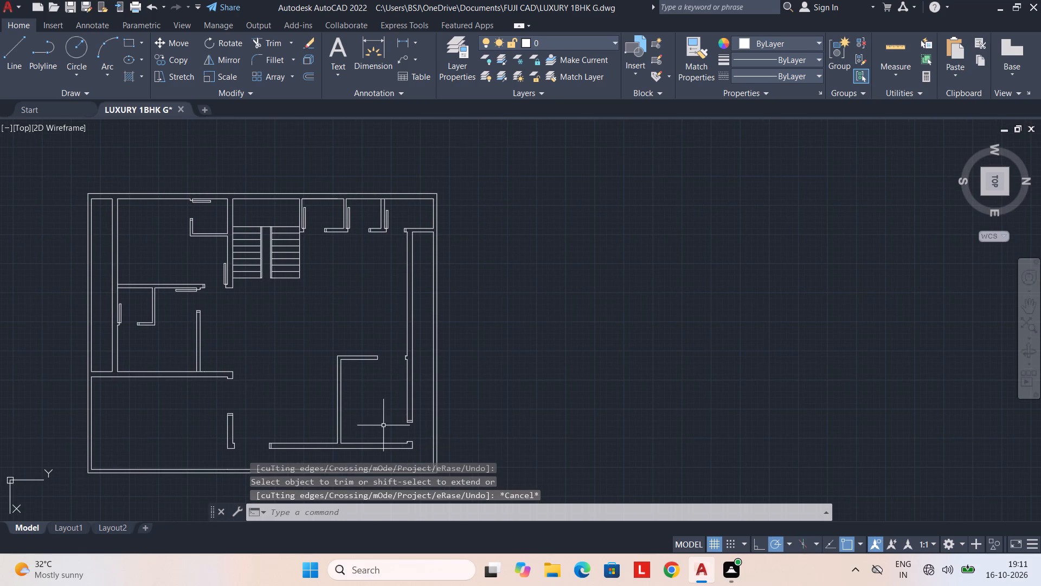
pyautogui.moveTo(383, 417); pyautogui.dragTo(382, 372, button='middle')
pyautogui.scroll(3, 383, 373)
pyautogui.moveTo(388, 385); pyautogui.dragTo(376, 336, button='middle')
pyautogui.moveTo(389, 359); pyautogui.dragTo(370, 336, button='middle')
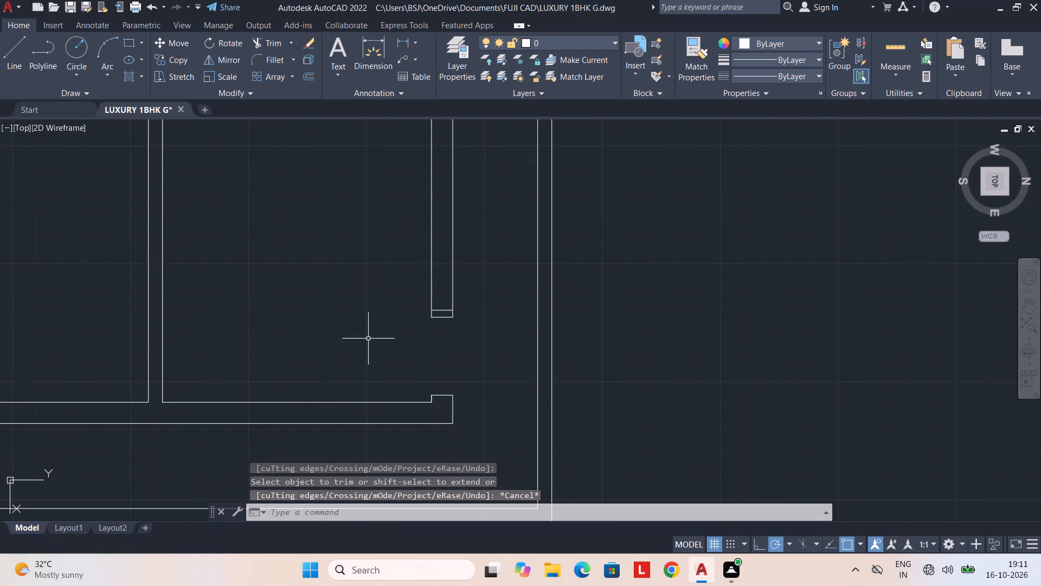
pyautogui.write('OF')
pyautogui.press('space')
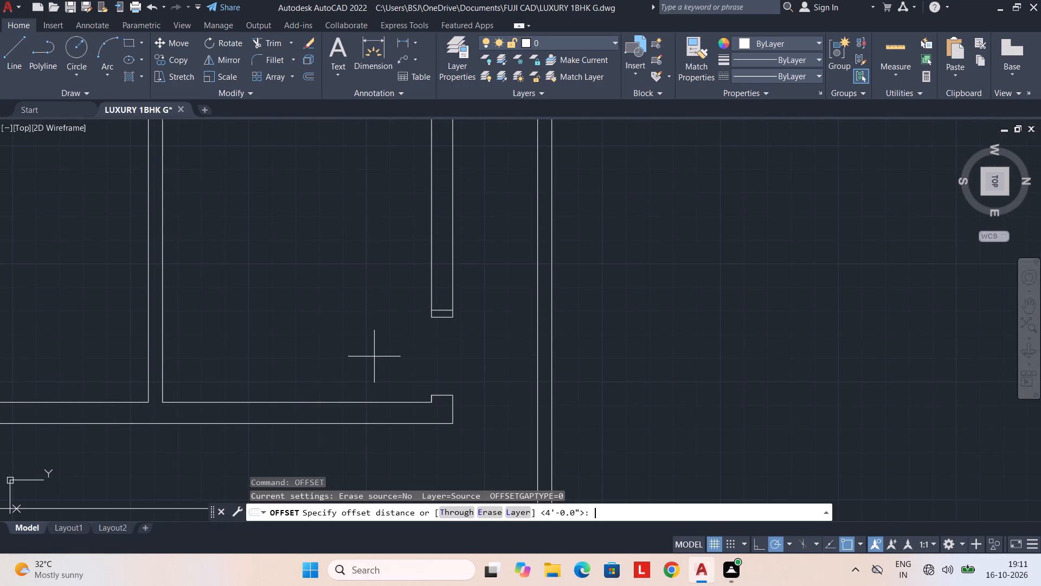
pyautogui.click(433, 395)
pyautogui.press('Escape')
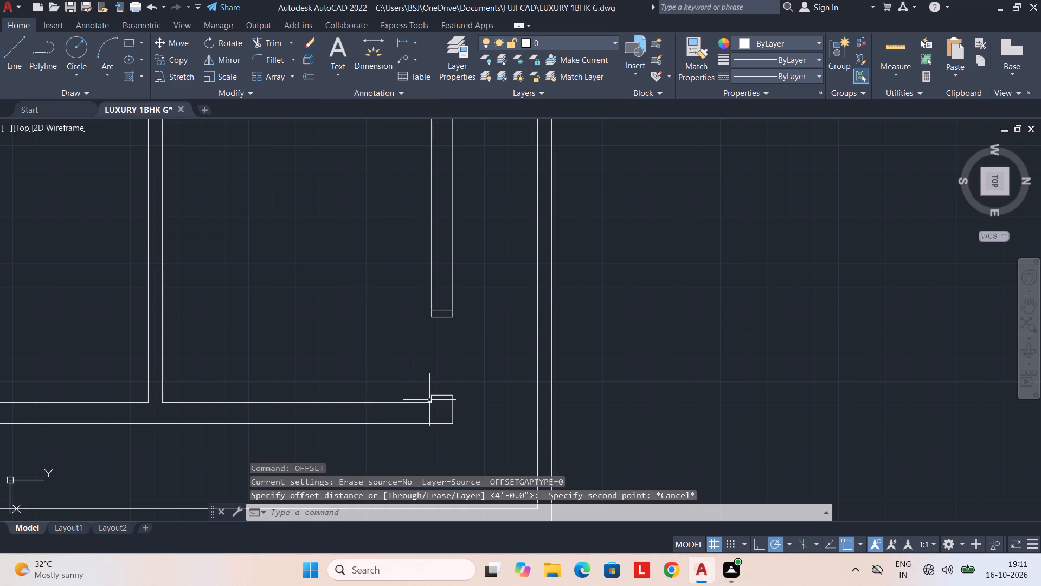
# Draw a 3" by 2'7" door leaf rectangle running south from the east jamb of the northeast room's north-wall opening.
pyautogui.write('REC')
pyautogui.press('space')
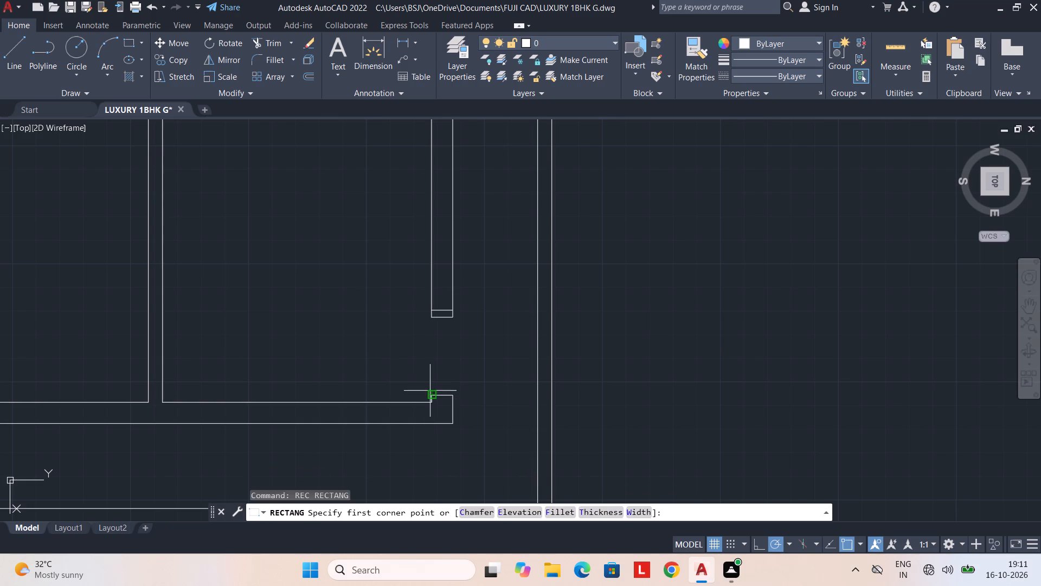
pyautogui.click(430, 391)
pyautogui.write('D')
pyautogui.press('space')
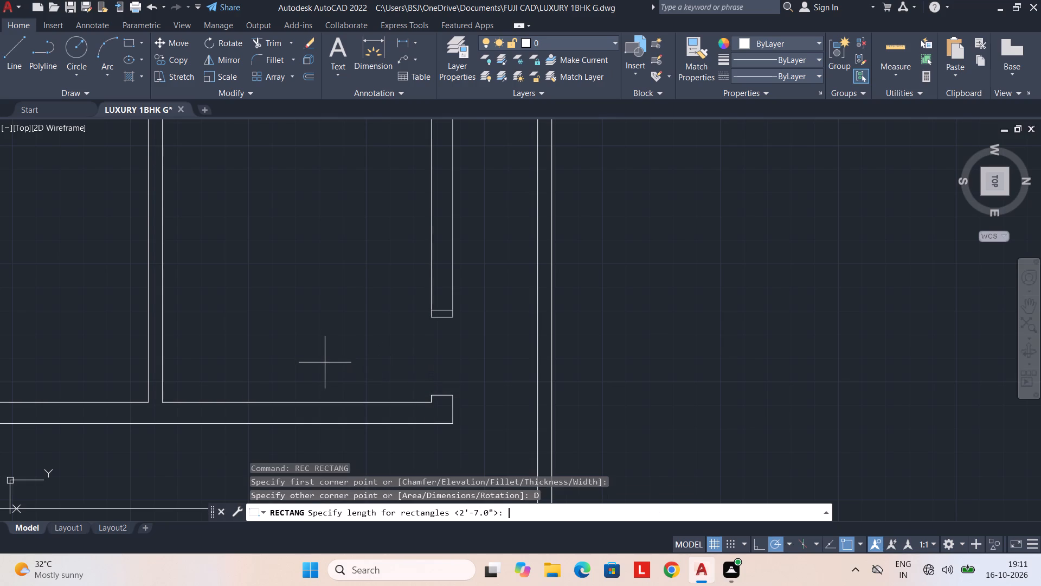
pyautogui.press('3')
pyautogui.hotkey('shift', '"')
pyautogui.press('Return')
pyautogui.press('2')
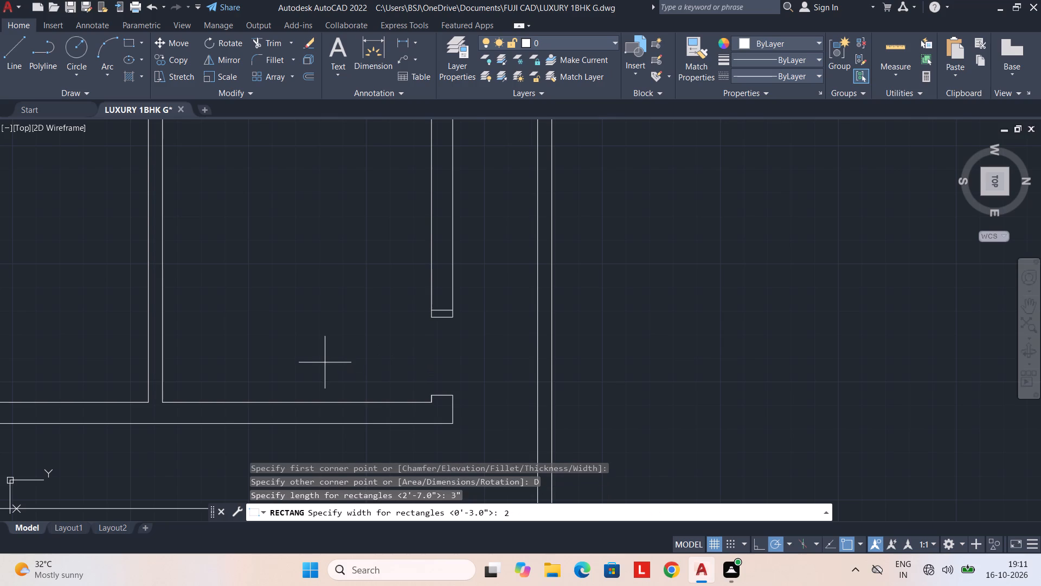
pyautogui.write('\'7"')
pyautogui.press('Return')
pyautogui.click(323, 324)
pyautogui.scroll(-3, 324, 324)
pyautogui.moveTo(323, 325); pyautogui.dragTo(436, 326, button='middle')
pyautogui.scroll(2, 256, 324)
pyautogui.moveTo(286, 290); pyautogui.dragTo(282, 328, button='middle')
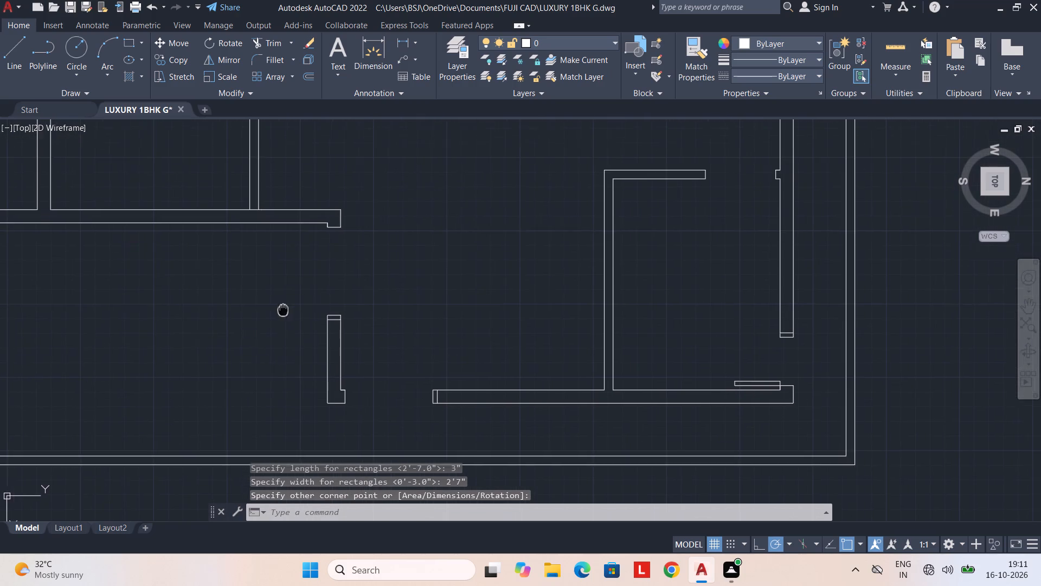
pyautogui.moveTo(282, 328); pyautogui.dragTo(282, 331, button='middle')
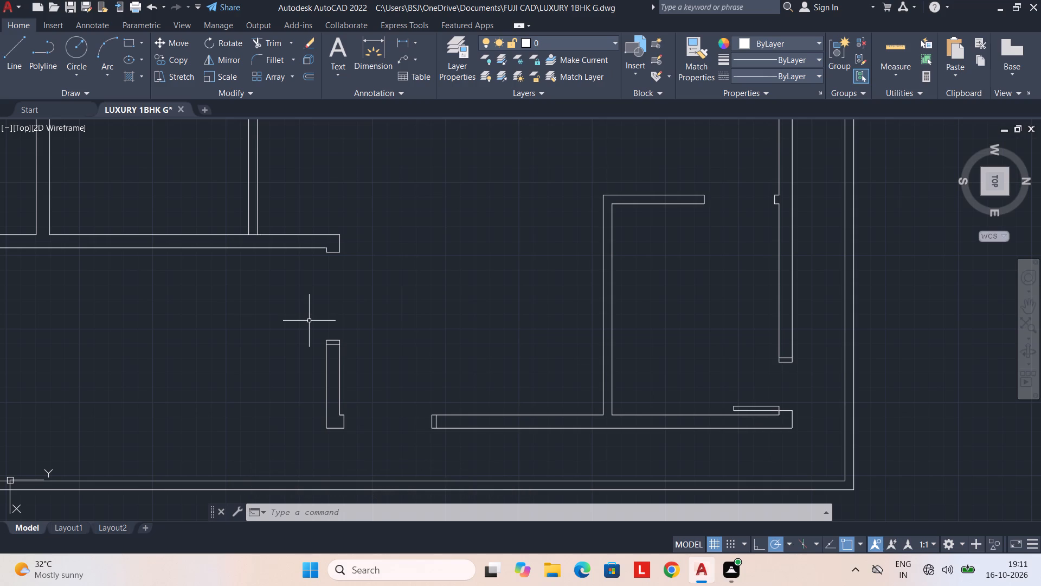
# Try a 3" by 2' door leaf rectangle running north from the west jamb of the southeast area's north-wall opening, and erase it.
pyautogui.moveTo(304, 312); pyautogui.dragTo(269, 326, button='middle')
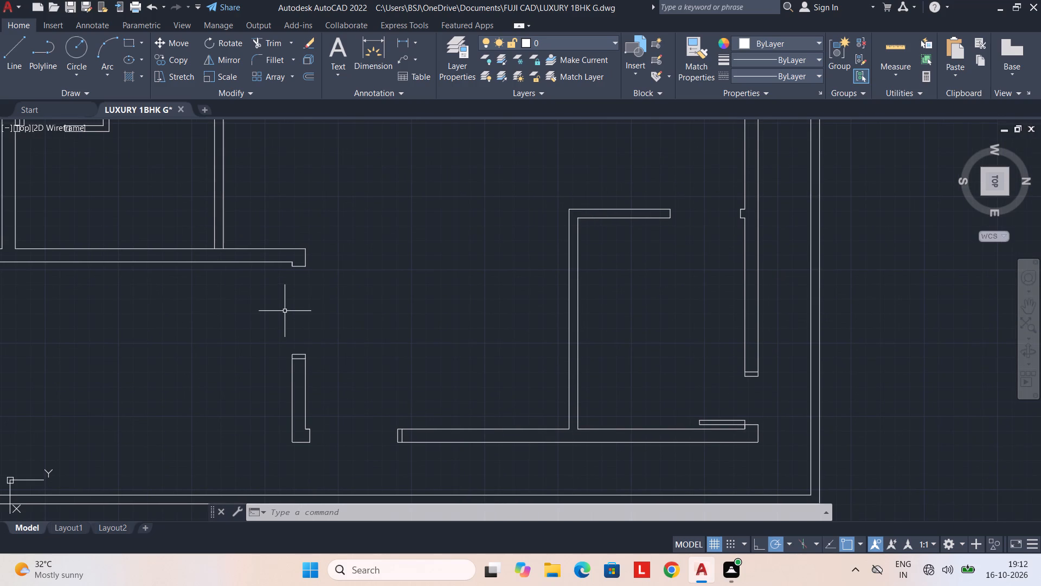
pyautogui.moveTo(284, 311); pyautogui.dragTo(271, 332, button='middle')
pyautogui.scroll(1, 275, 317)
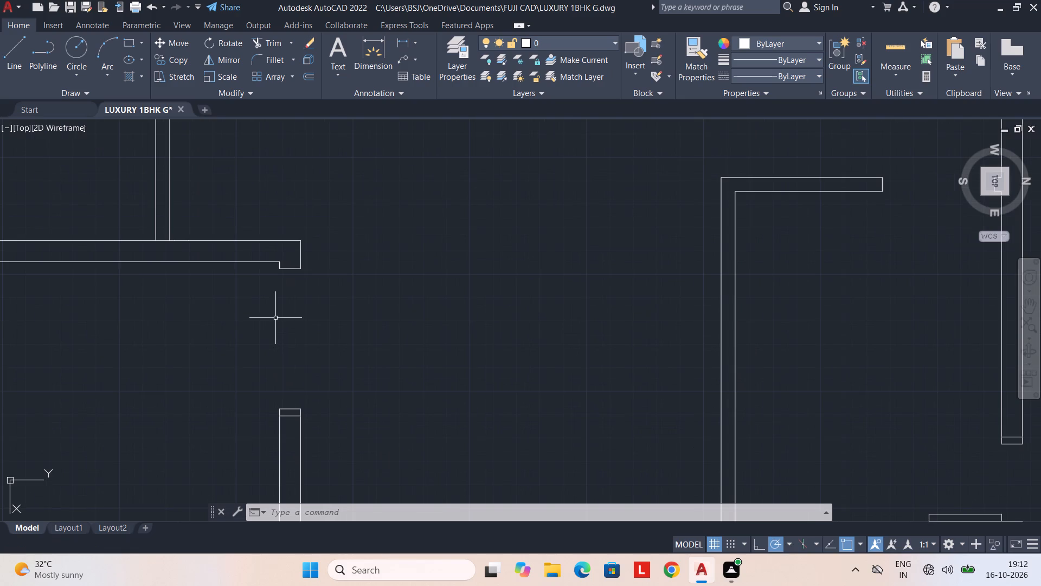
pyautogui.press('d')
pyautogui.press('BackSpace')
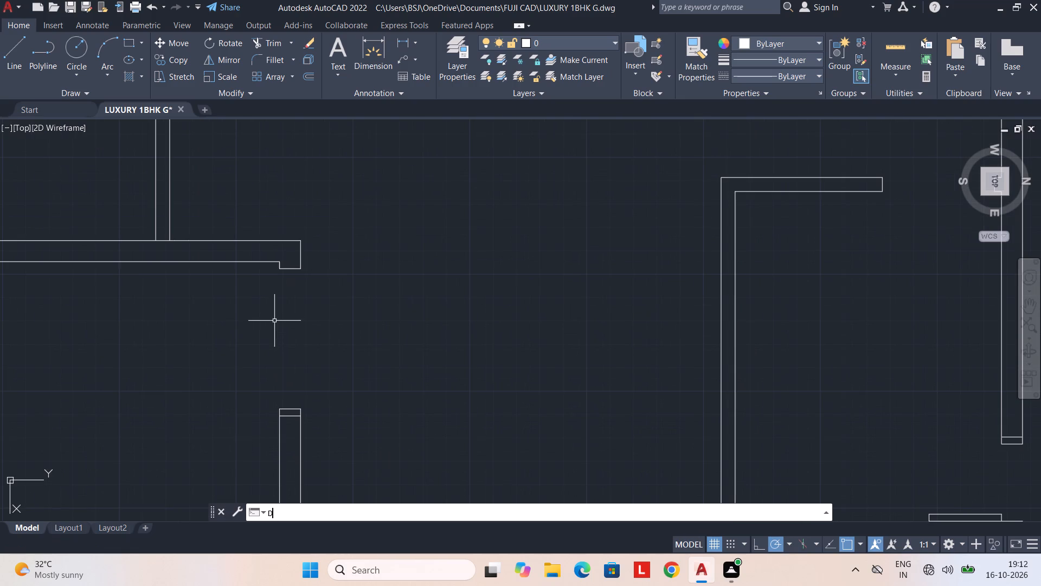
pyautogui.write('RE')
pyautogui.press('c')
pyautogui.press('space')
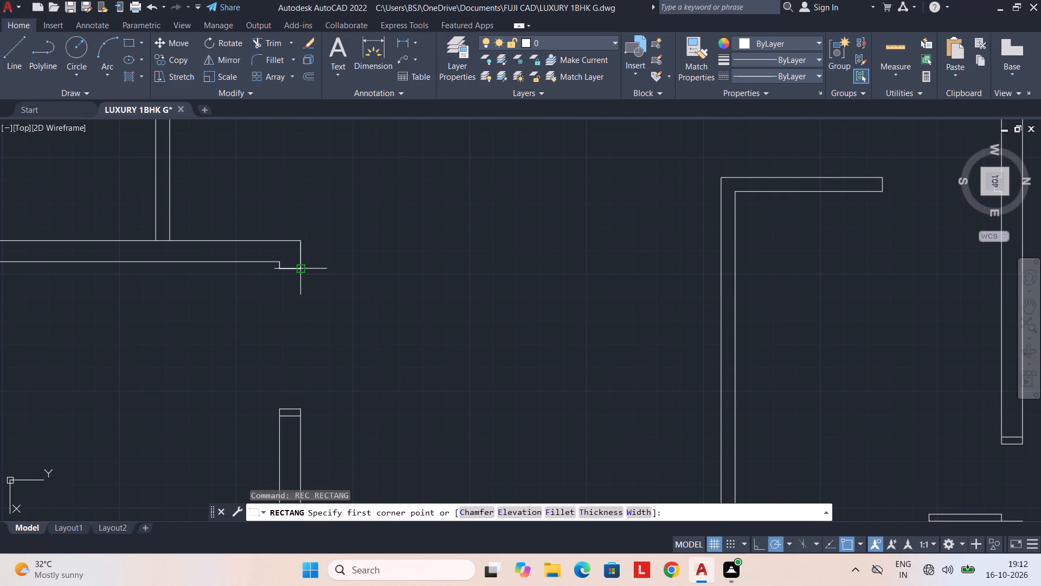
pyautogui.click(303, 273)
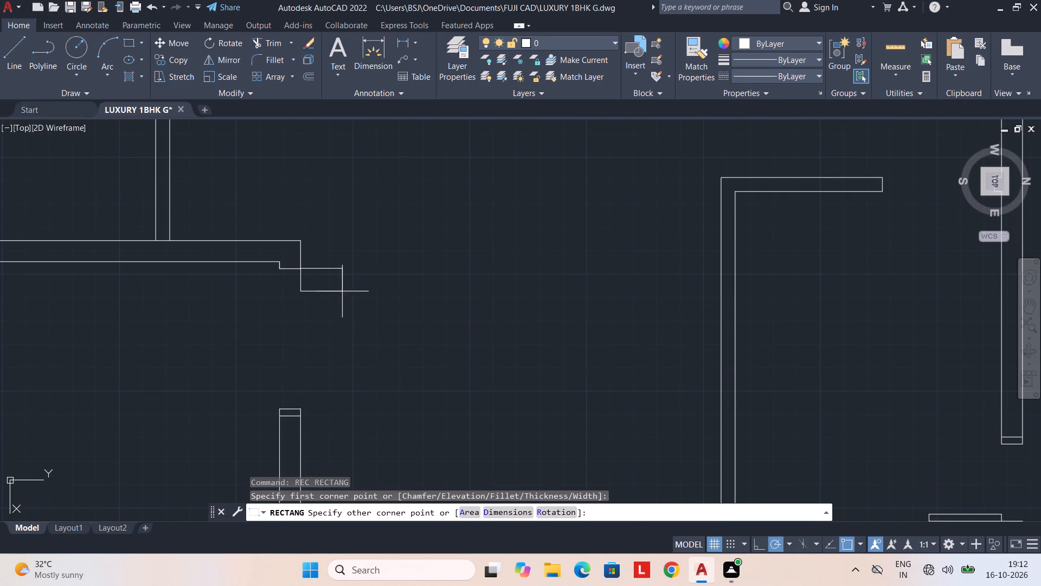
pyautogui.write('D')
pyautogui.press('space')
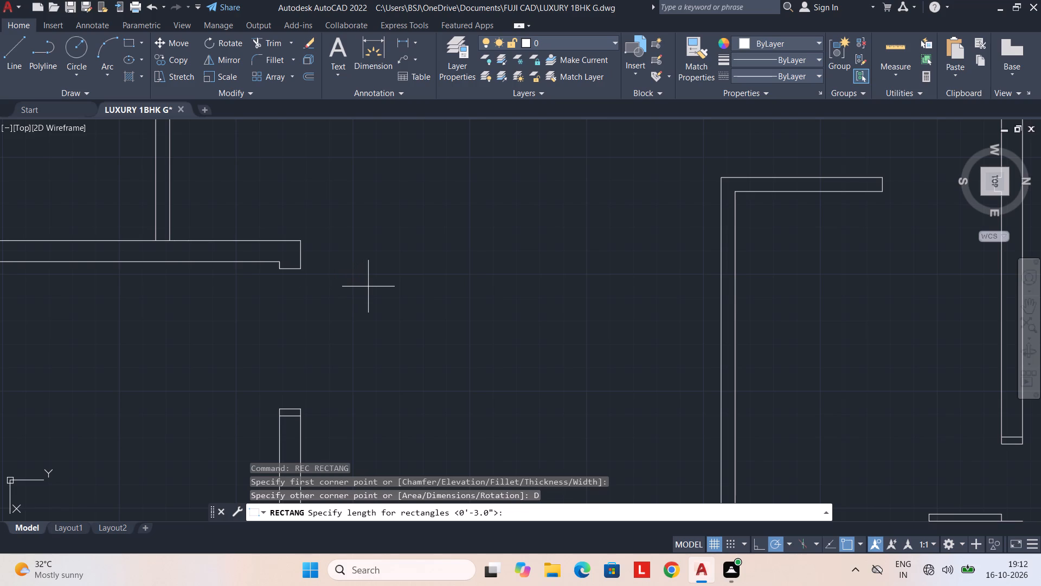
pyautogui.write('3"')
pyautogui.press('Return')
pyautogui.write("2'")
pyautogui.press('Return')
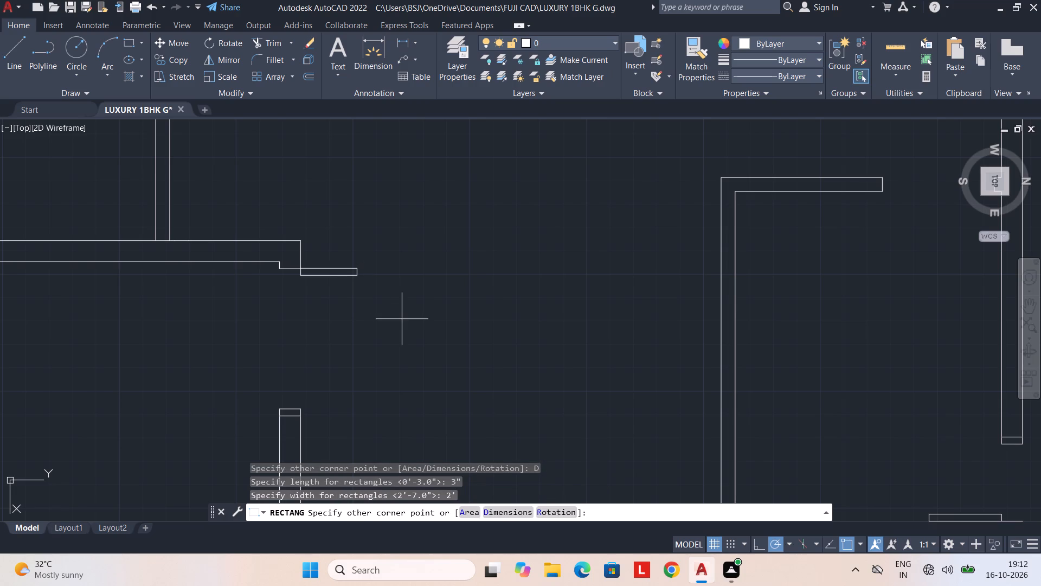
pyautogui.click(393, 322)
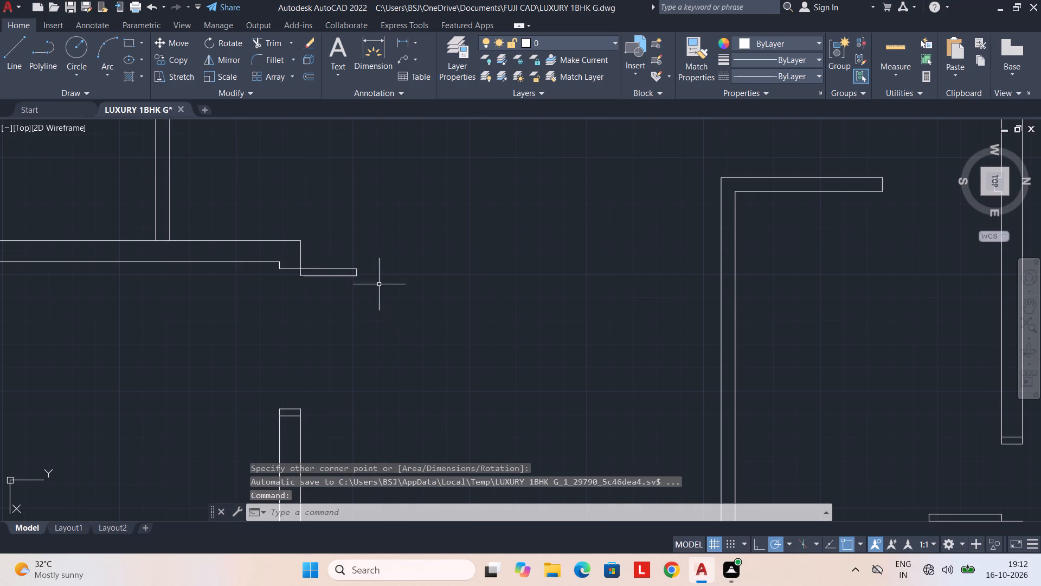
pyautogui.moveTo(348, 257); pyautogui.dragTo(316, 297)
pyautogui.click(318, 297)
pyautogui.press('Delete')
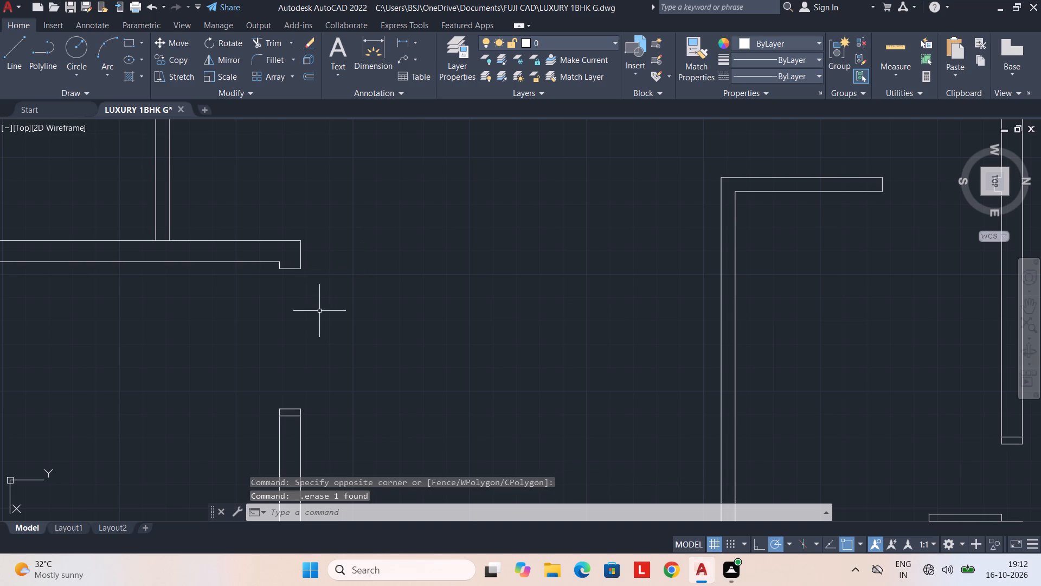
# Draw a 3" by 2.5' door leaf rectangle running north from the west jamb of the southeast area's north-wall opening.
pyautogui.write('EC')
pyautogui.press('BackSpace')
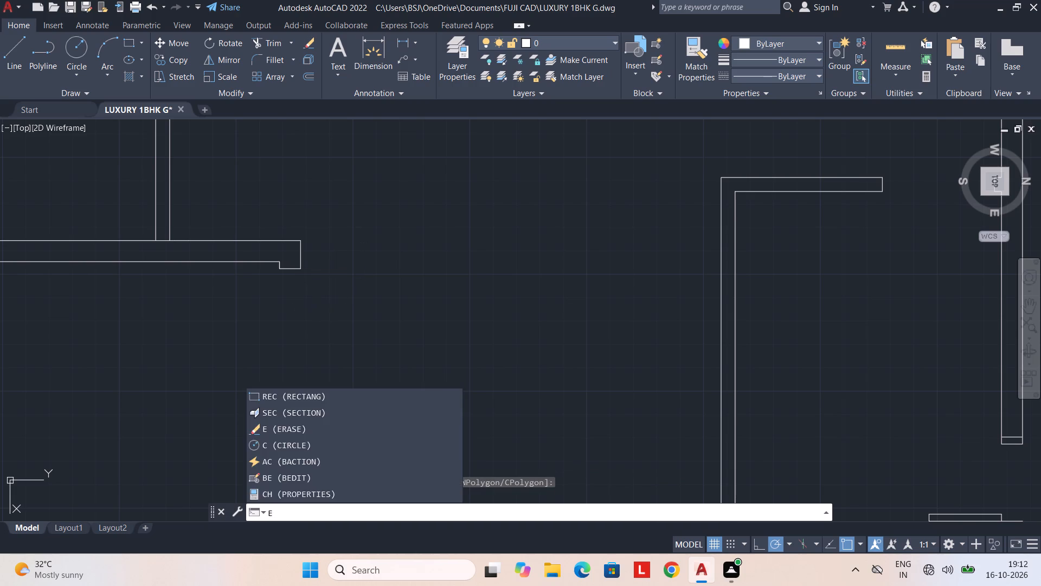
pyautogui.press('BackSpace')
pyautogui.write('REC')
pyautogui.press('space')
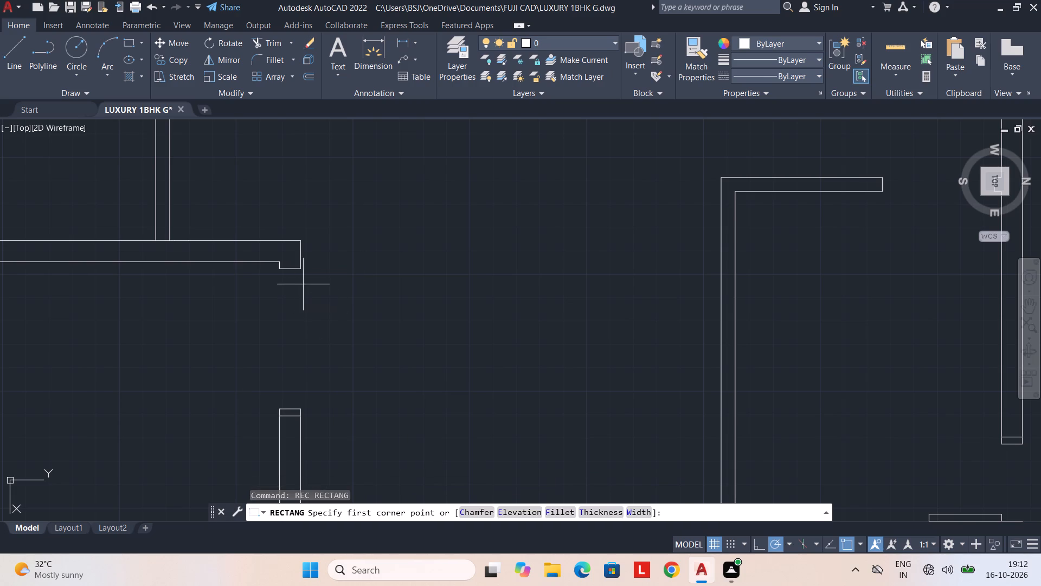
pyautogui.click(301, 268)
pyautogui.write('D')
pyautogui.press('space')
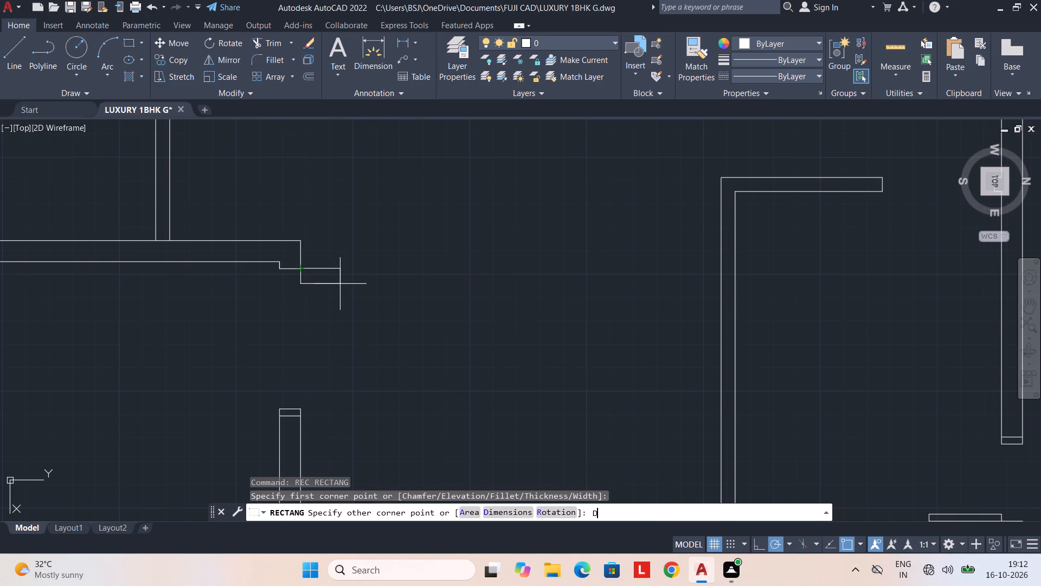
pyautogui.write('3"')
pyautogui.press('Return')
pyautogui.write("2.5'")
pyautogui.press('Return')
pyautogui.click(397, 324)
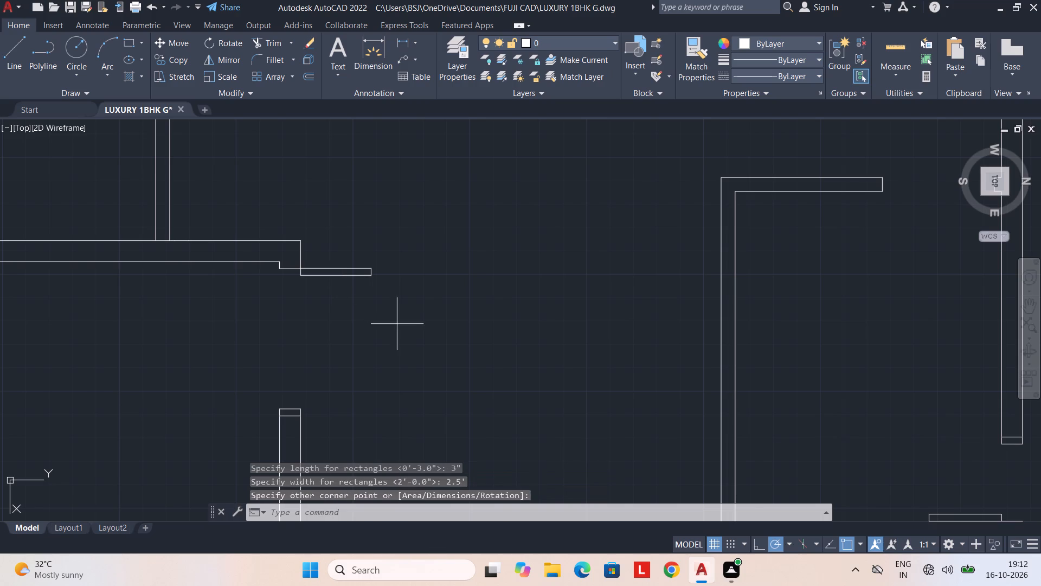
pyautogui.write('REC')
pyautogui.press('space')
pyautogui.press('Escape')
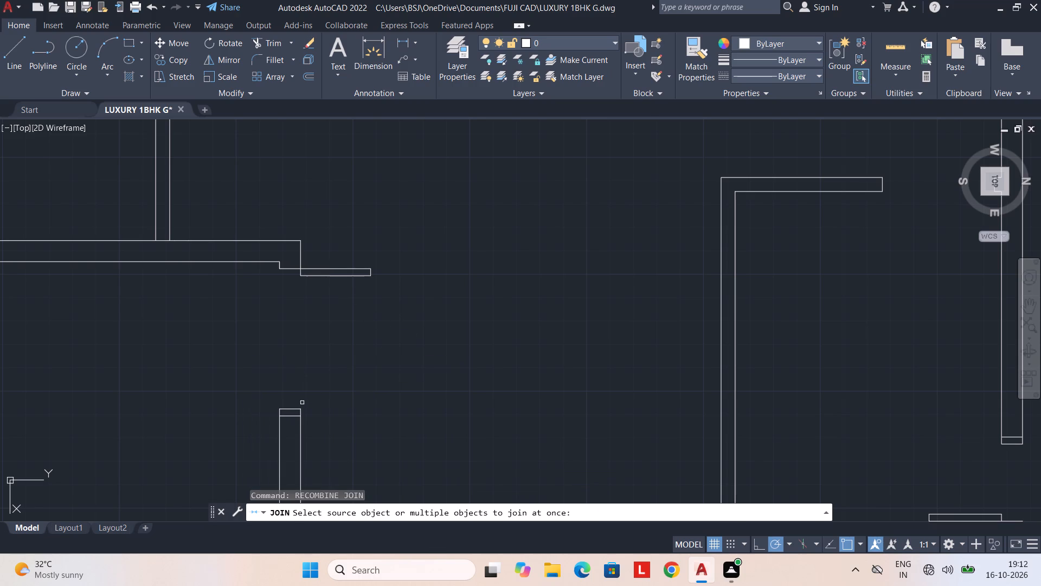
# Draw a matching 3" by 2'6" door leaf rectangle running north from the east jamb of the same southeast opening.
pyautogui.write('REC')
pyautogui.press('space')
pyautogui.click(301, 409)
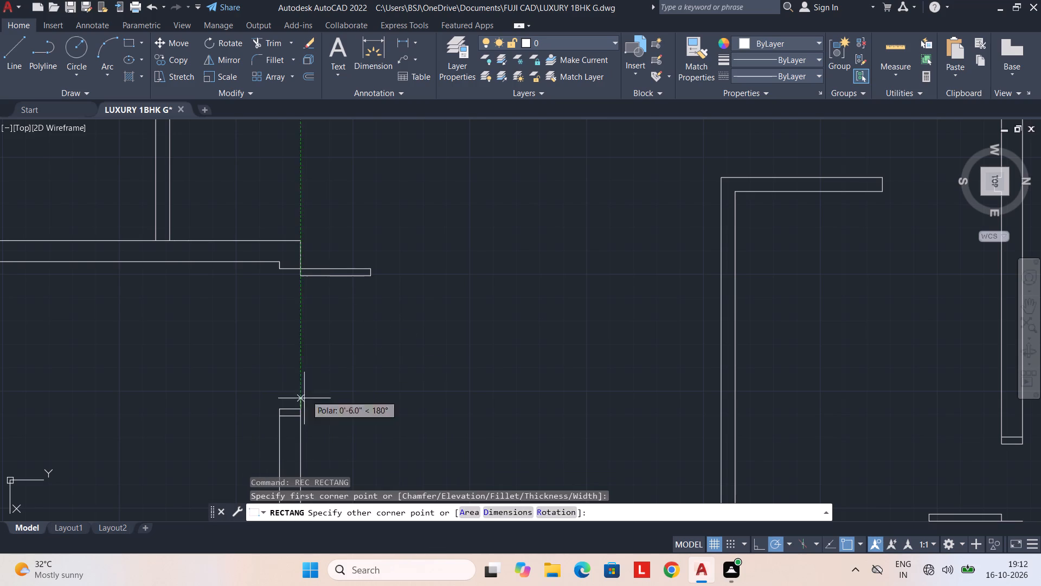
pyautogui.write('D')
pyautogui.press('space')
pyautogui.press('space')
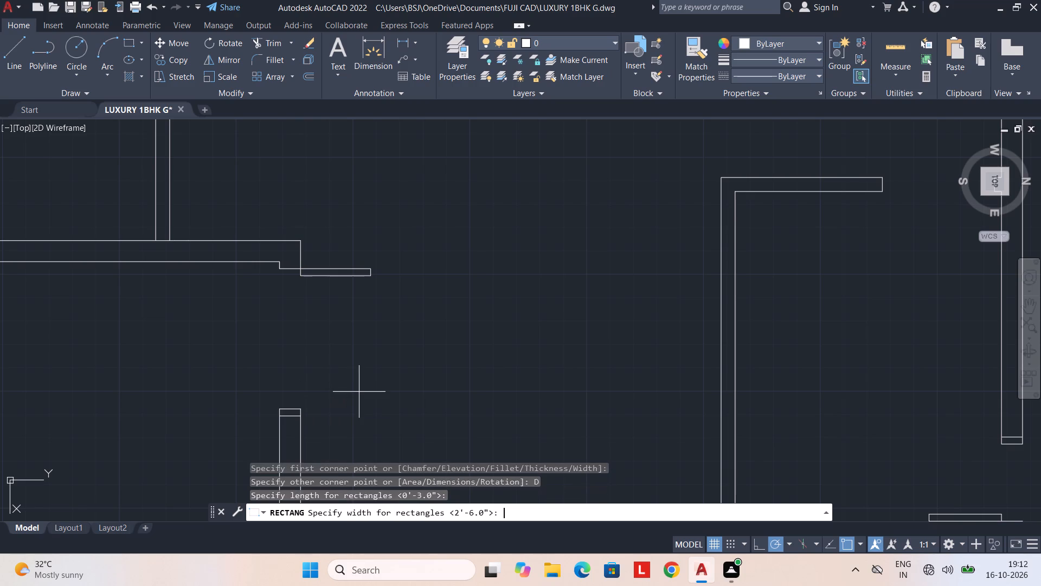
pyautogui.press('space')
pyautogui.moveTo(397, 390); pyautogui.dragTo(420, 390)
# Check the width between the west and east jambs of the southeast area's north-wall opening with a temporary linear dimension.
pyautogui.scroll(-2, 422, 386)
pyautogui.moveTo(421, 391); pyautogui.dragTo(421, 389, button='middle')
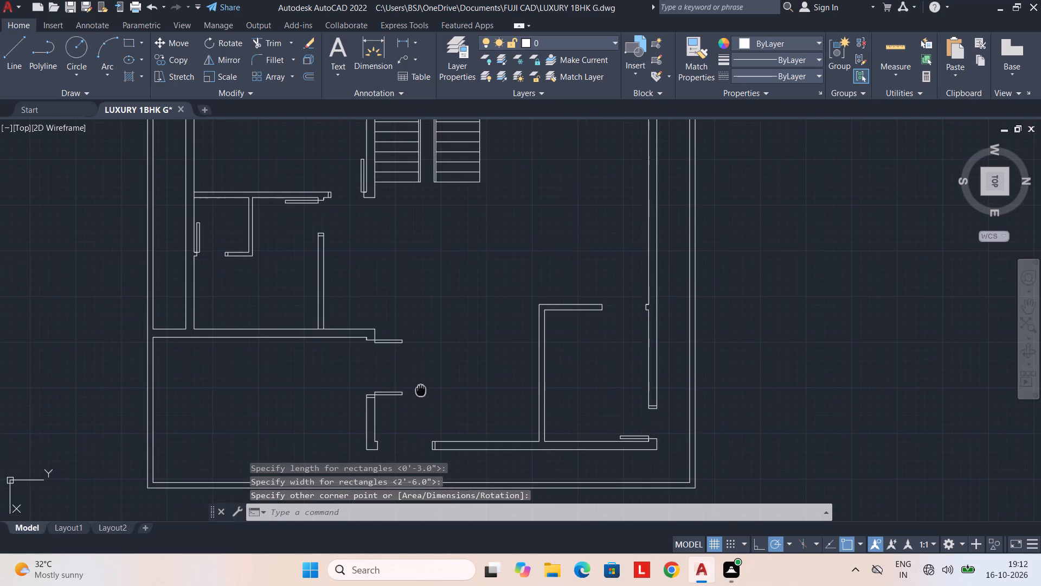
pyautogui.moveTo(421, 389); pyautogui.dragTo(419, 348, button='middle')
pyautogui.scroll(1, 419, 348)
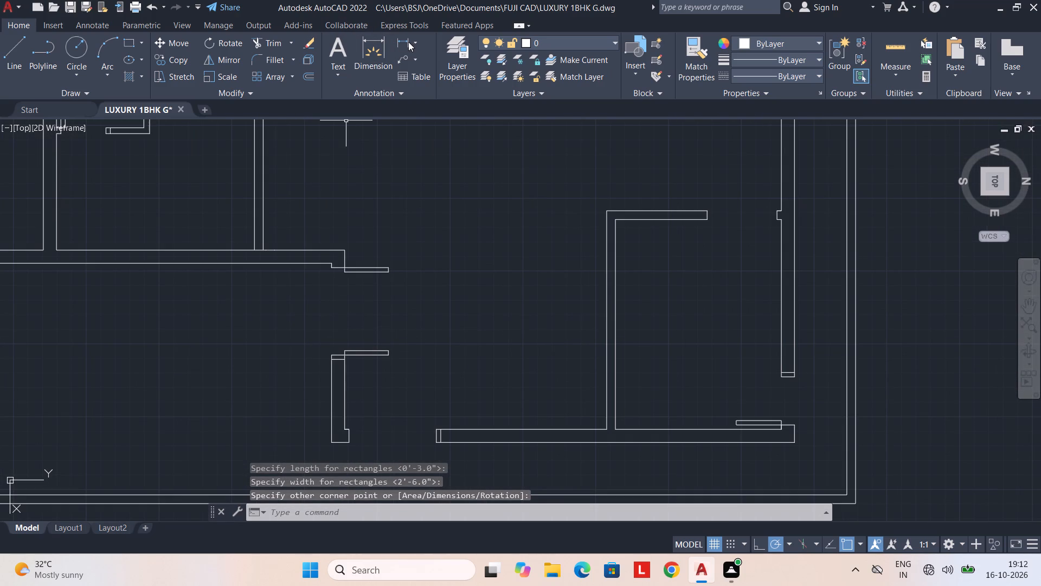
pyautogui.click(408, 41)
pyautogui.click(329, 270)
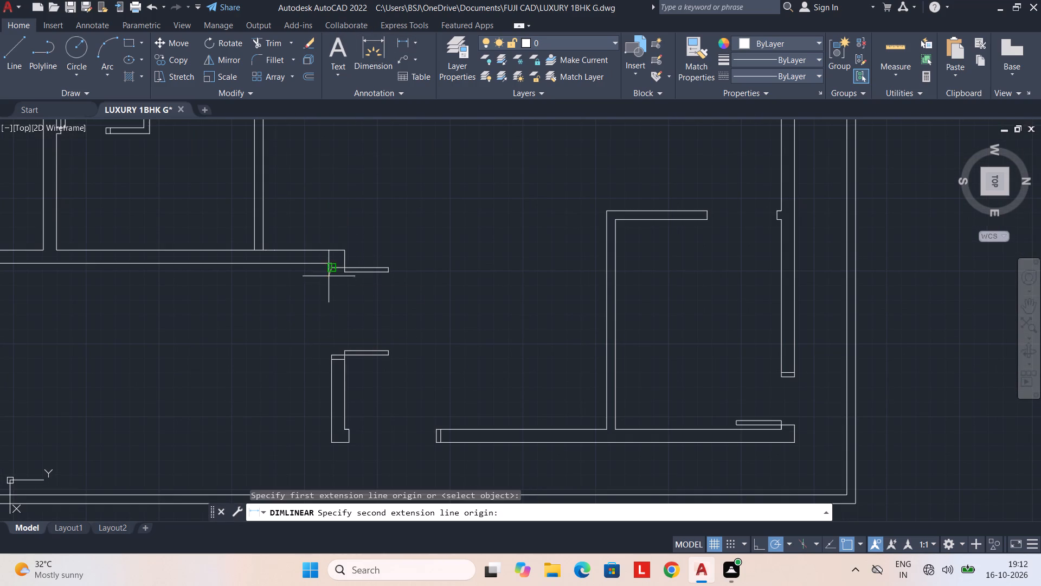
pyautogui.click(328, 357)
pyautogui.press('Escape')
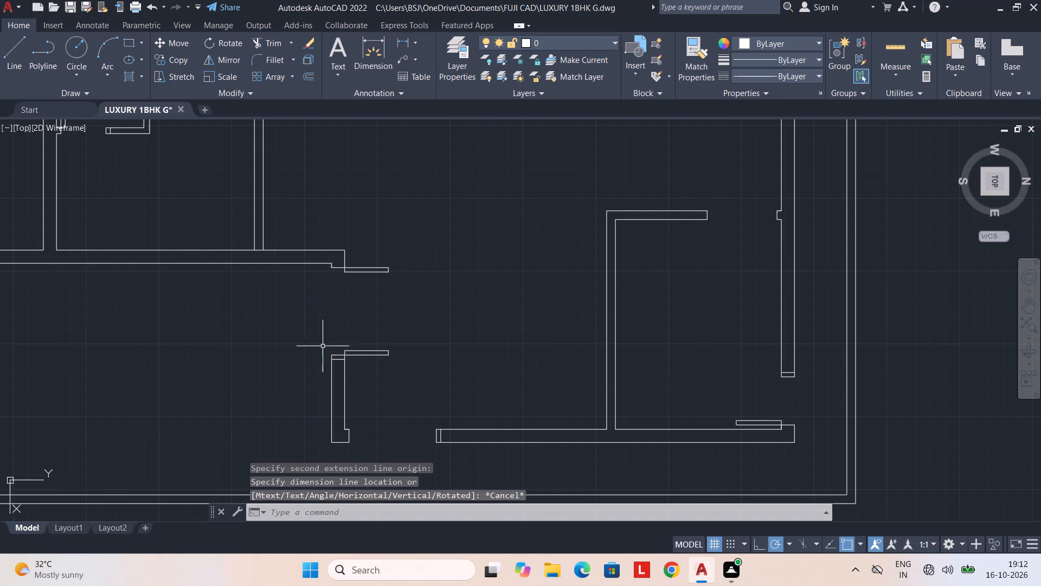
# Draw a 2.5' by 3" door leaf rectangle running west from the south jamb of the east-wall opening.
pyautogui.scroll(-1, 330, 348)
pyautogui.moveTo(330, 348); pyautogui.dragTo(309, 316, button='middle')
pyautogui.scroll(2, 341, 352)
pyautogui.write('REC')
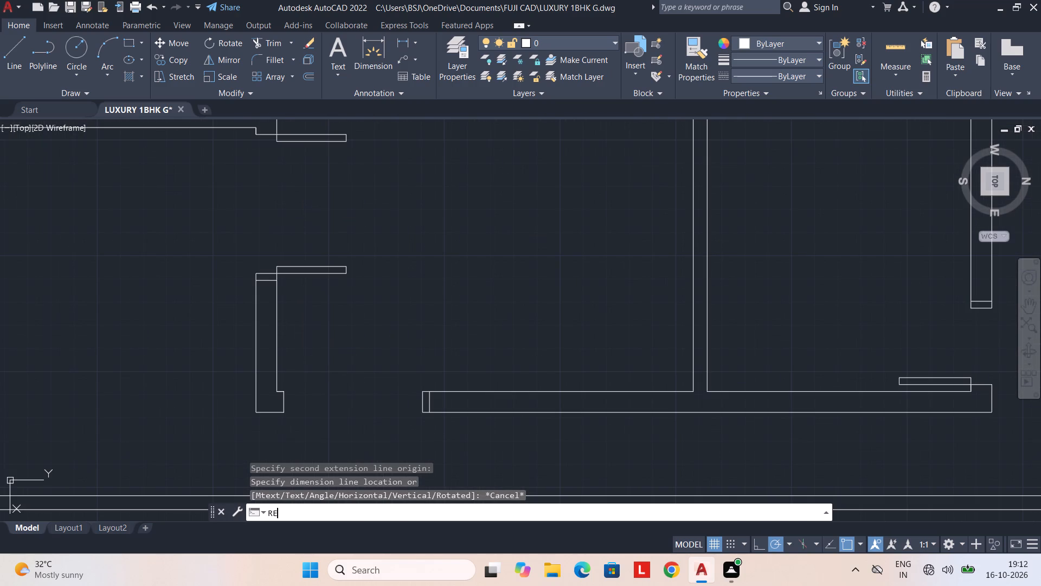
pyautogui.press('space')
pyautogui.click(288, 391)
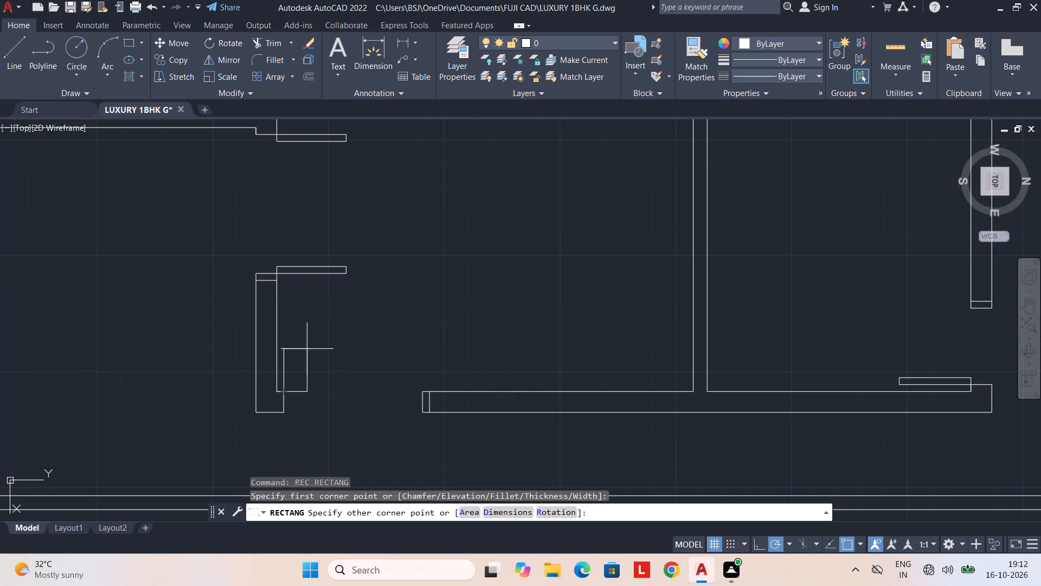
pyautogui.write('D')
pyautogui.press('space')
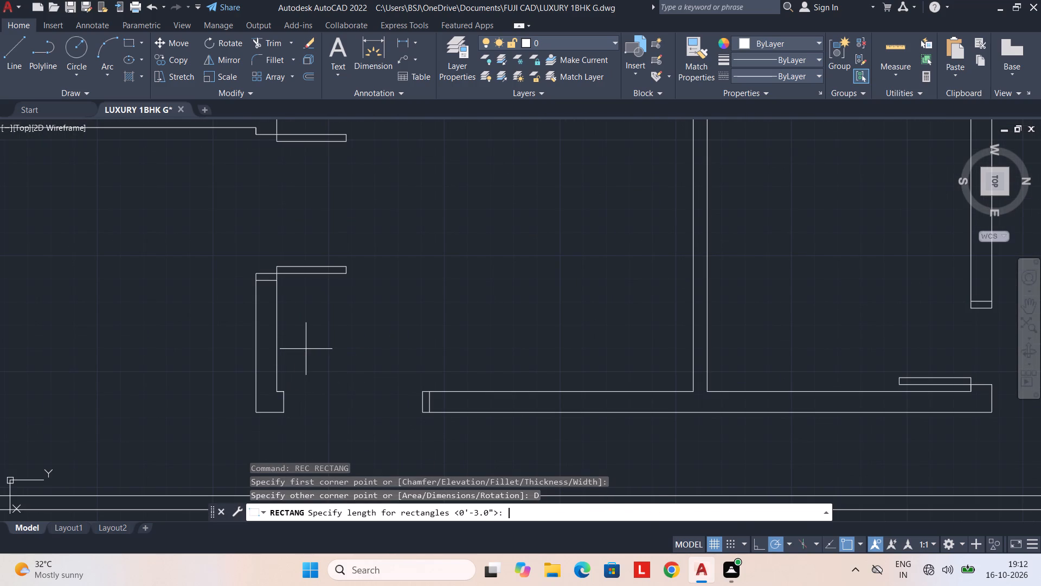
pyautogui.press('2')
pyautogui.write(".5'")
pyautogui.press('Return')
pyautogui.write('3"')
pyautogui.press('Return')
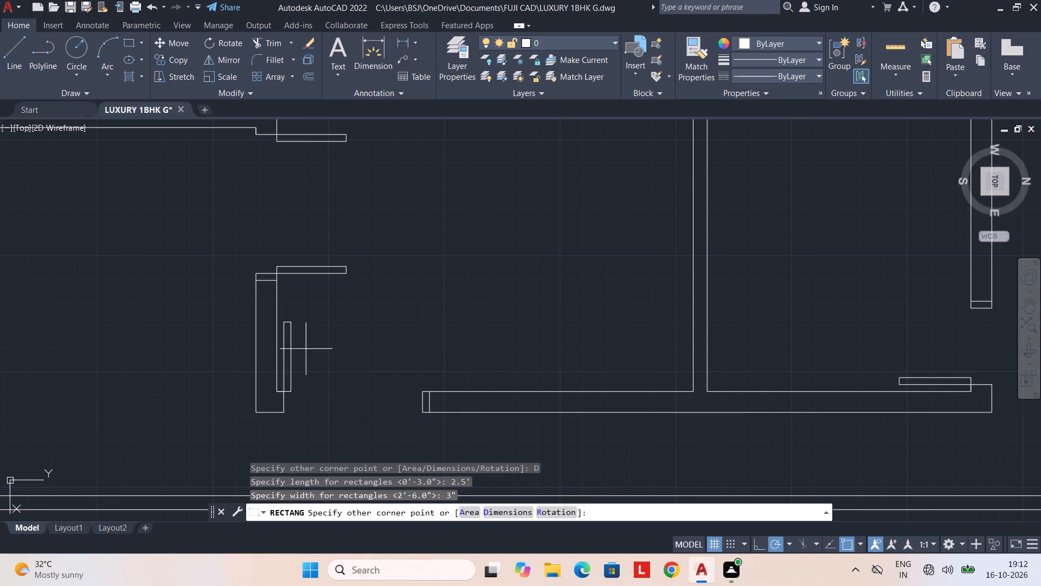
pyautogui.click(339, 348)
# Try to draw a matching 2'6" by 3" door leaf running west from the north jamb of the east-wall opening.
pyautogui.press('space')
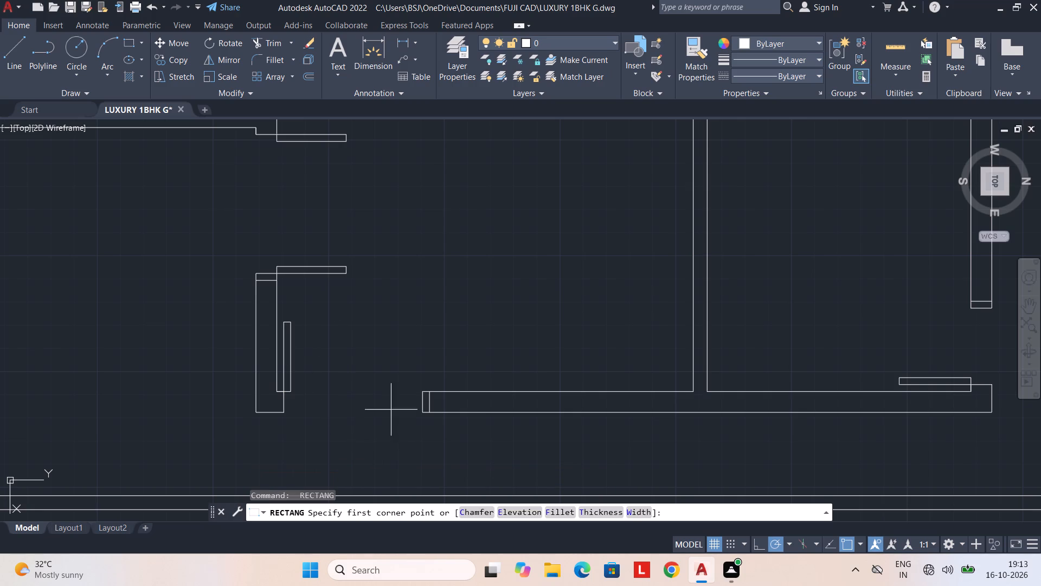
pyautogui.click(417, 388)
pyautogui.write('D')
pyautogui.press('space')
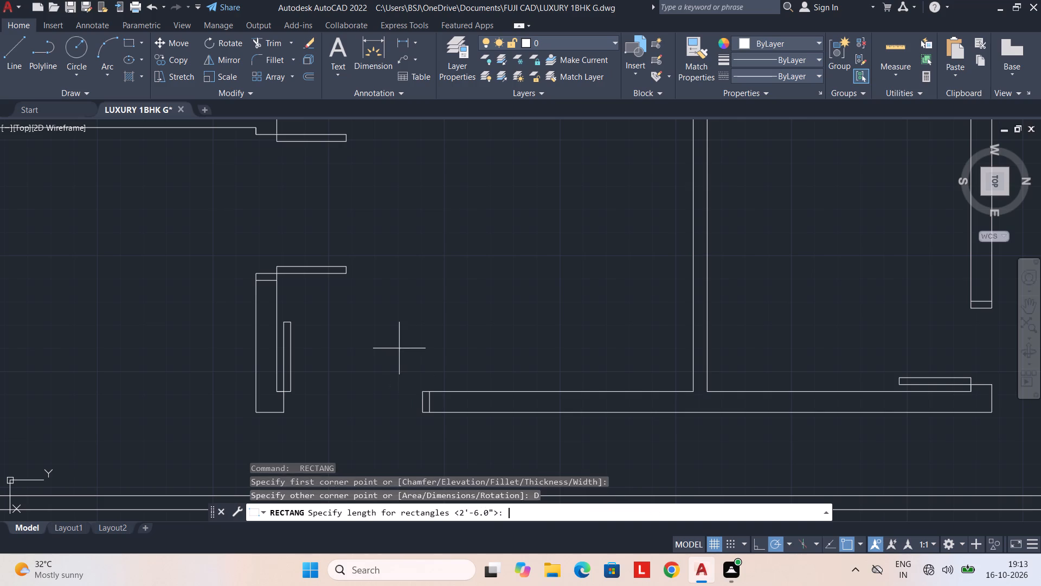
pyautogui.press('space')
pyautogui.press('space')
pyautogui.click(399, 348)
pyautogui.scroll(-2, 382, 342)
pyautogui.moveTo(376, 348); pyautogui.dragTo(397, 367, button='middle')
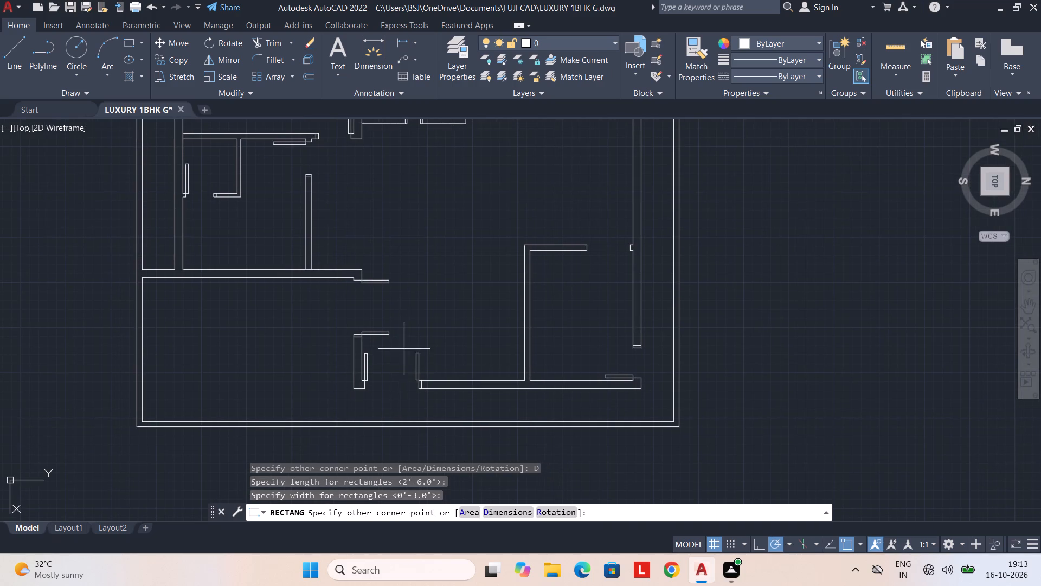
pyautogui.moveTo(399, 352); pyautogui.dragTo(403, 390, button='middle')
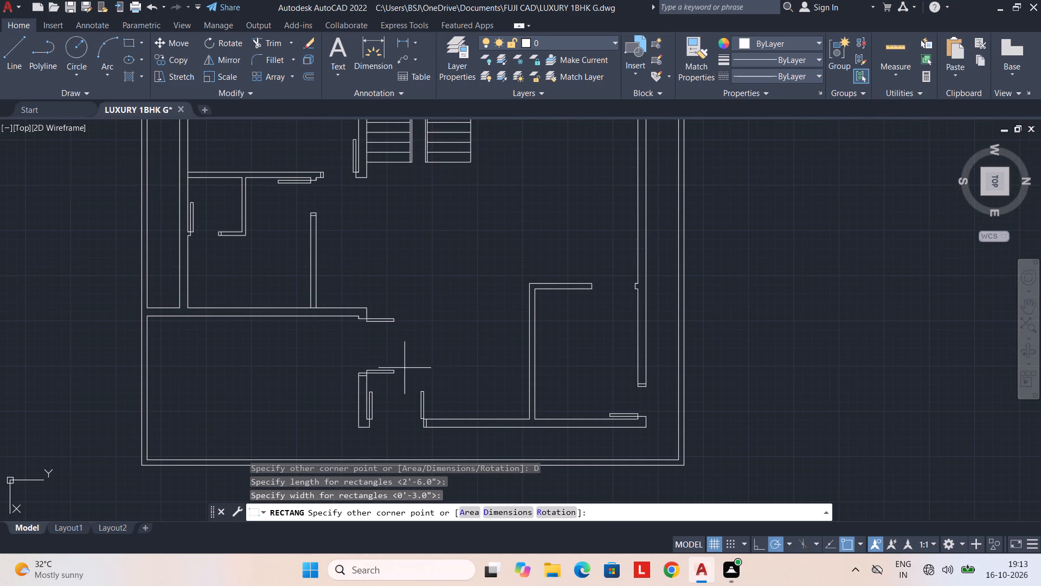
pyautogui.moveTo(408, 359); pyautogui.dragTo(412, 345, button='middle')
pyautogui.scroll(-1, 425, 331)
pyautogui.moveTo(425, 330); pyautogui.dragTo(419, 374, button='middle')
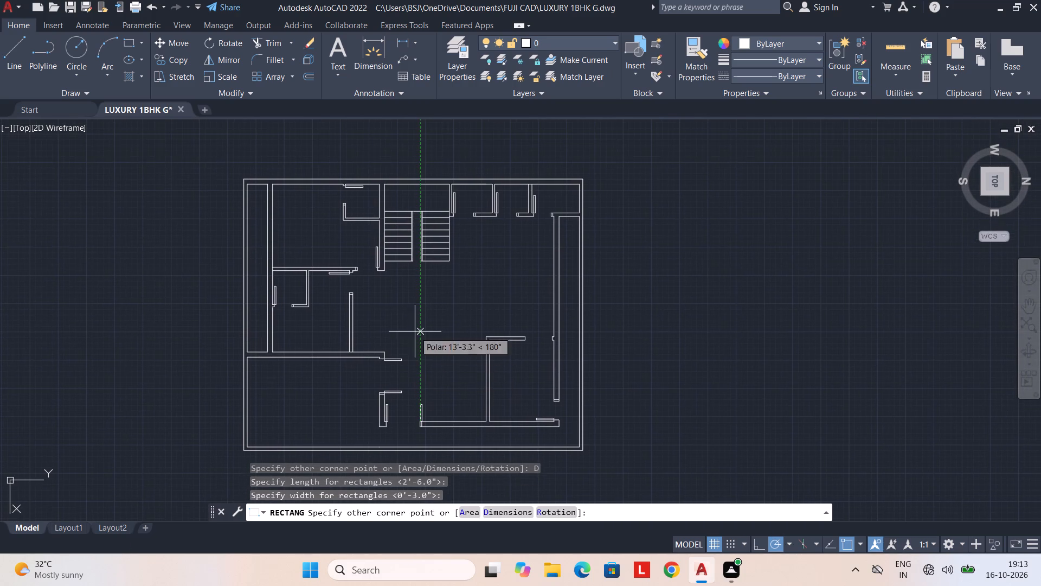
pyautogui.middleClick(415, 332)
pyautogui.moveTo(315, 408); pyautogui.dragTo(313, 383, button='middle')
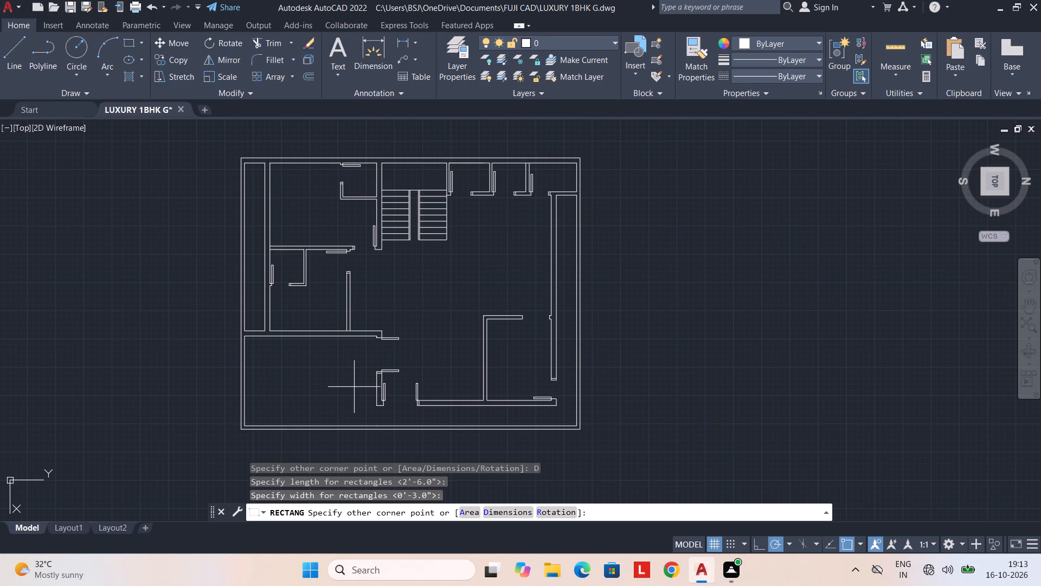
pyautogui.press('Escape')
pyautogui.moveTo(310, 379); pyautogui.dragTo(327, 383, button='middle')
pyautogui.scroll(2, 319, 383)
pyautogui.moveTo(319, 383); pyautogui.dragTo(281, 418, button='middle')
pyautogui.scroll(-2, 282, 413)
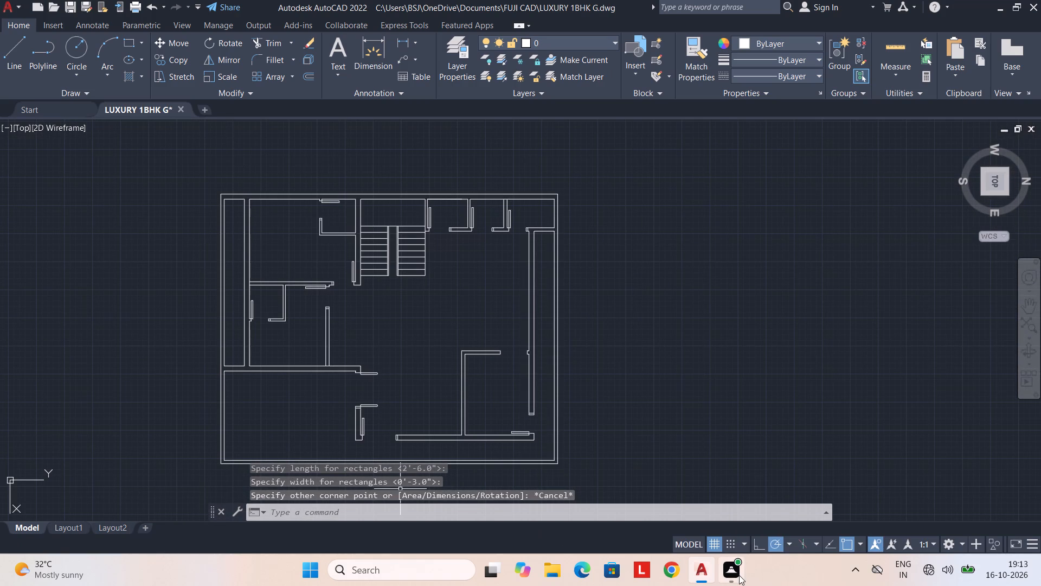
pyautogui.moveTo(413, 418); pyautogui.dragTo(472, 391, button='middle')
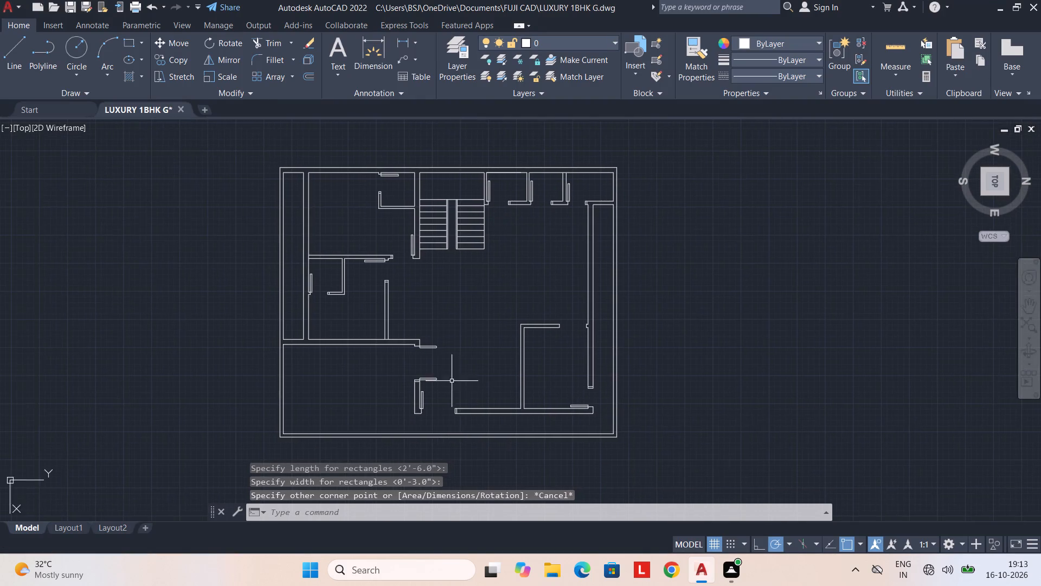
# Draw a construction line across the southeast area's north-wall opening, joining its west and east jambs.
pyautogui.scroll(1, 448, 379)
pyautogui.moveTo(429, 377); pyautogui.dragTo(459, 422, button='middle')
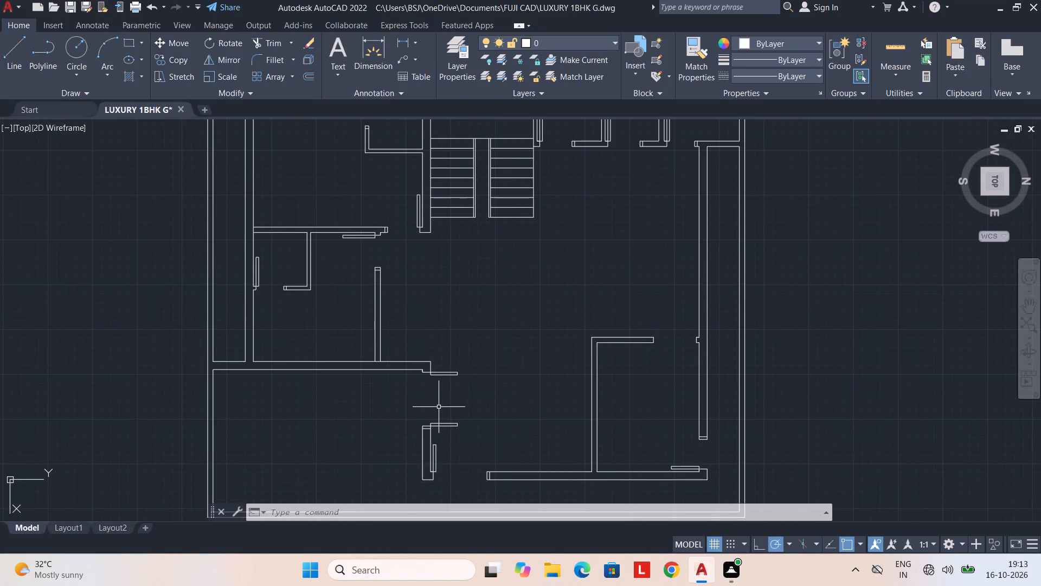
pyautogui.press('l')
pyautogui.press('space')
pyautogui.scroll(2, 414, 384)
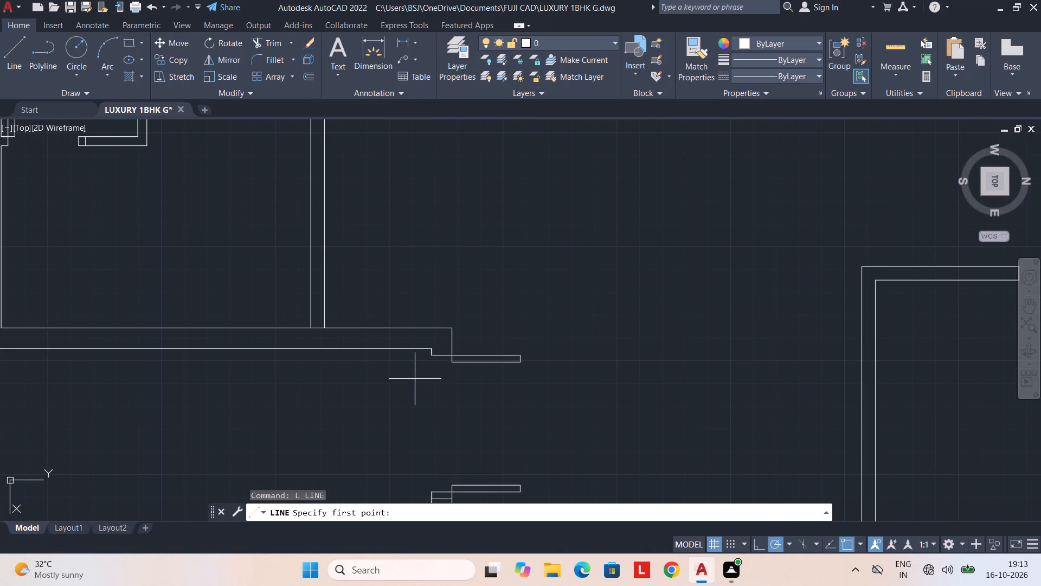
pyautogui.click(431, 358)
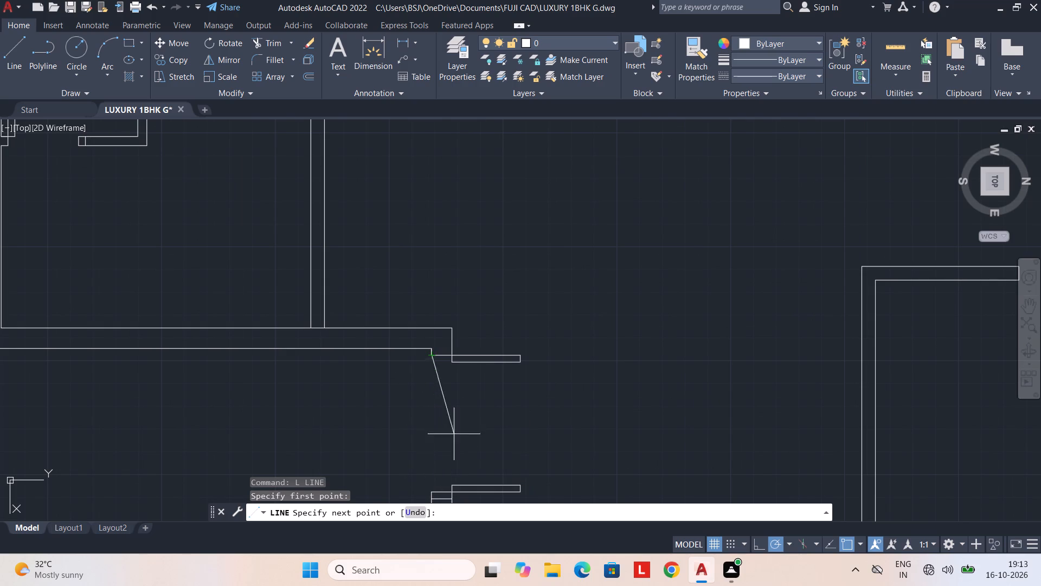
pyautogui.click(433, 492)
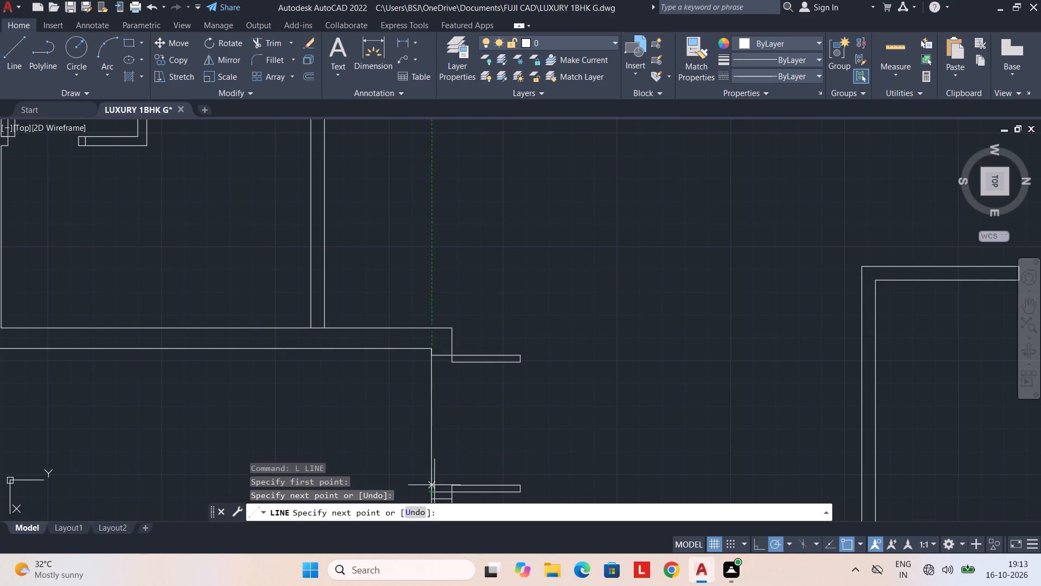
pyautogui.press('Escape')
# Draw a construction line across the east-wall opening along the outer wall face, joining its south and north jambs.
pyautogui.moveTo(473, 444); pyautogui.dragTo(474, 286, button='middle')
pyautogui.moveTo(492, 420); pyautogui.dragTo(494, 314, button='middle')
pyautogui.press('space')
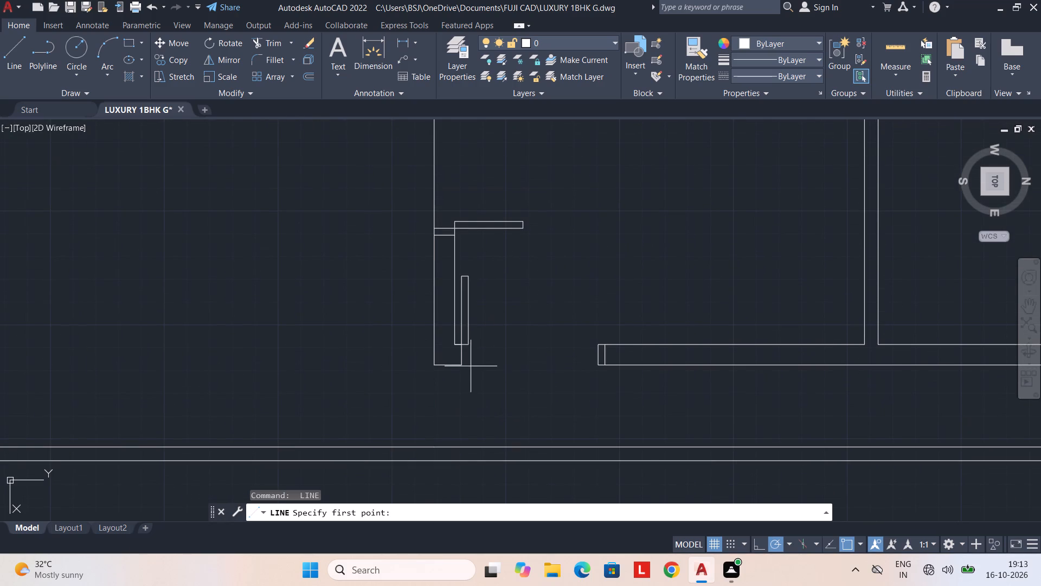
pyautogui.click(465, 367)
pyautogui.click(600, 367)
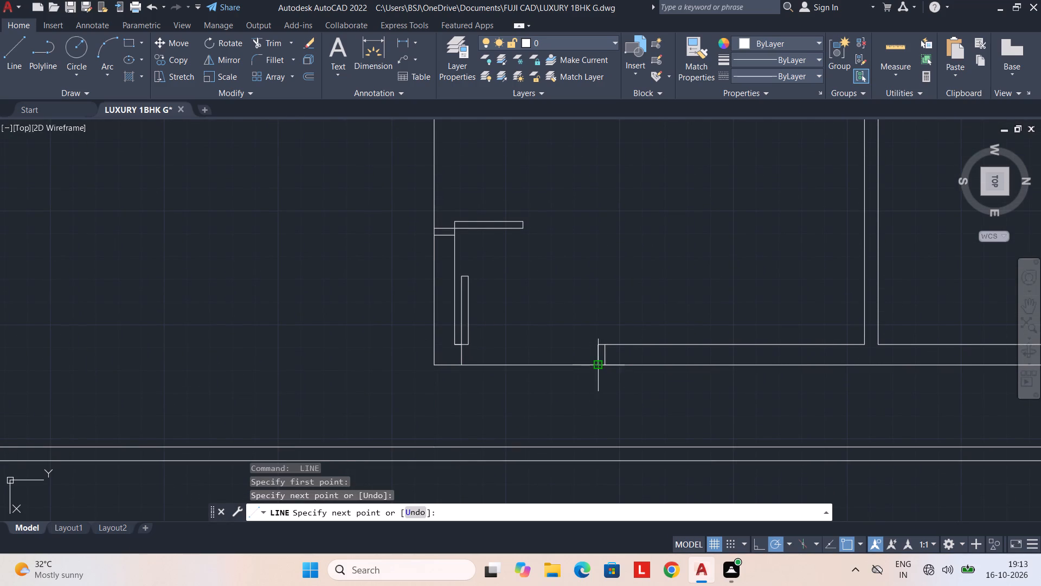
pyautogui.press('Escape')
# Draw short centre lines from both construction lines' midpoints, running west in the east-wall opening and about 1' north in the southeast opening.
pyautogui.press('l')
pyautogui.press('space')
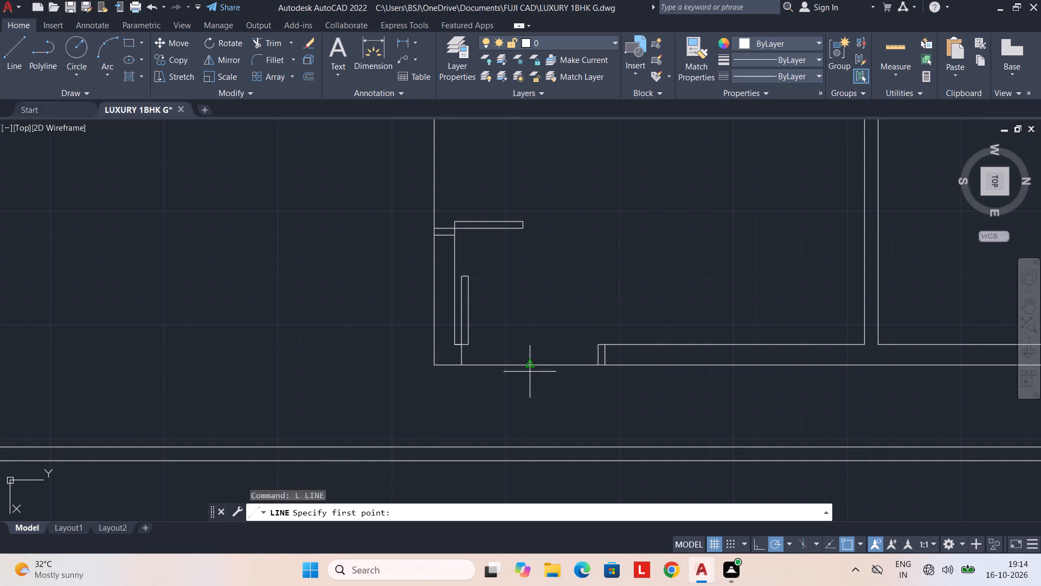
pyautogui.click(530, 365)
pyautogui.click(527, 343)
pyautogui.scroll(-1, 525, 348)
pyautogui.moveTo(517, 315); pyautogui.dragTo(528, 349, button='middle')
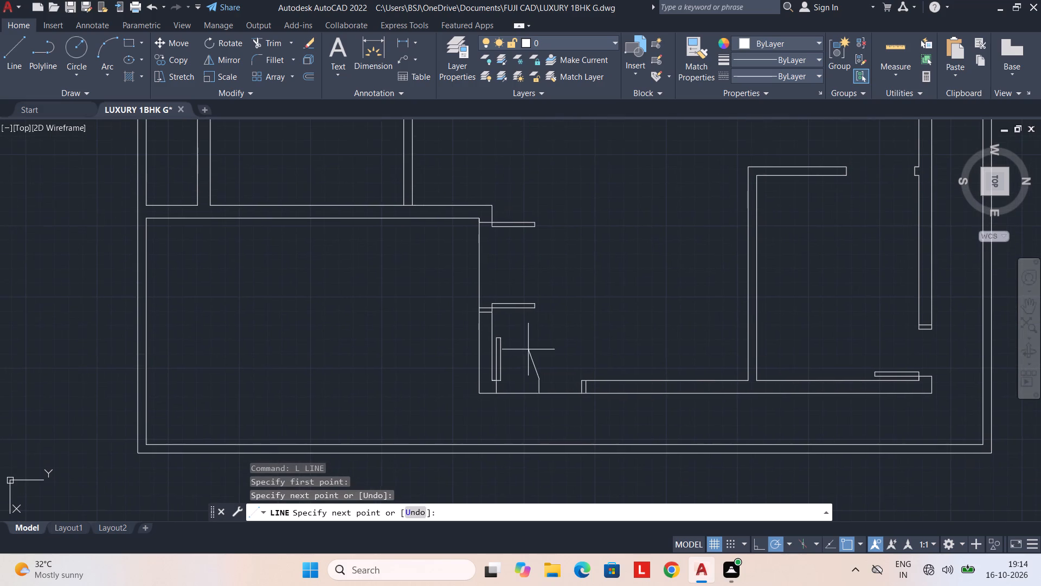
pyautogui.press('space')
pyautogui.press('space')
pyautogui.click(480, 268)
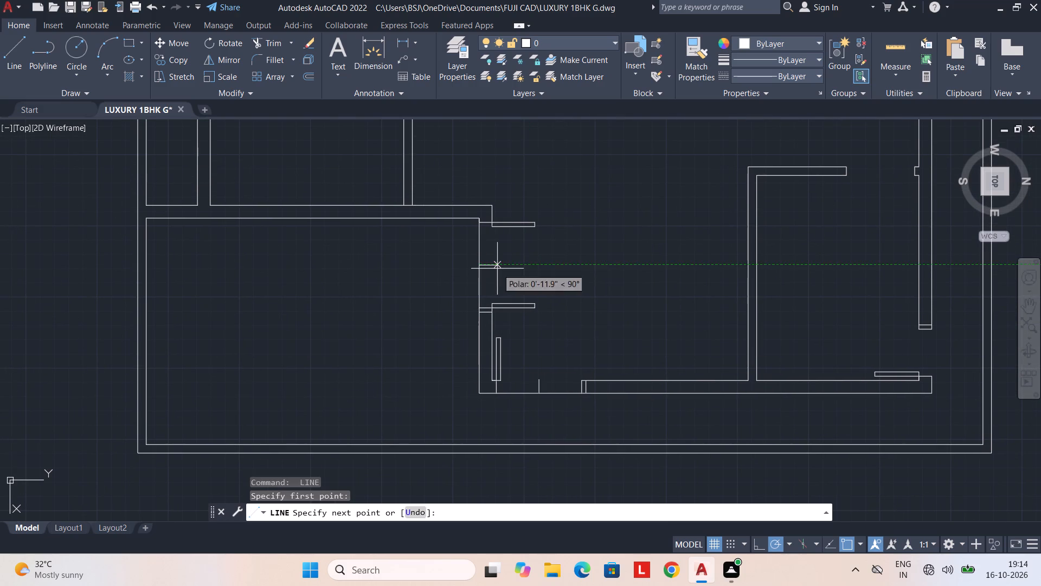
pyautogui.click(497, 269)
pyautogui.press('space')
# Erase the two construction lines spanning the southeast and east-wall openings, keeping the short centre lines.
pyautogui.click(479, 289)
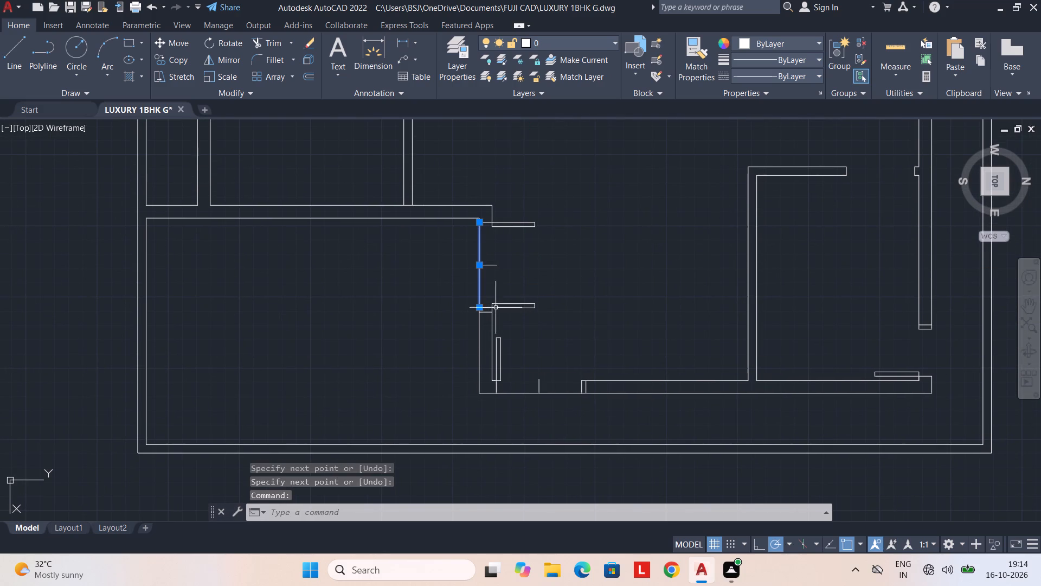
pyautogui.click(512, 394)
pyautogui.press('Delete')
# Load the ACAD_ISO02W100 ISO dash linetype into the drawing.
pyautogui.moveTo(399, 360); pyautogui.dragTo(451, 430, button='middle')
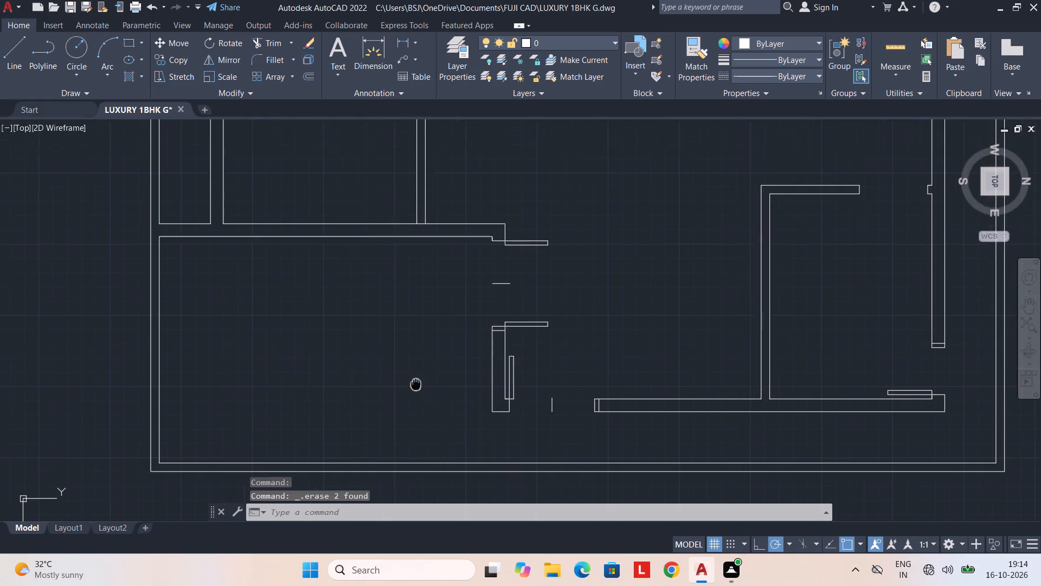
pyautogui.moveTo(451, 430); pyautogui.dragTo(461, 454, button='middle')
pyautogui.scroll(-2, 423, 326)
pyautogui.click(781, 79)
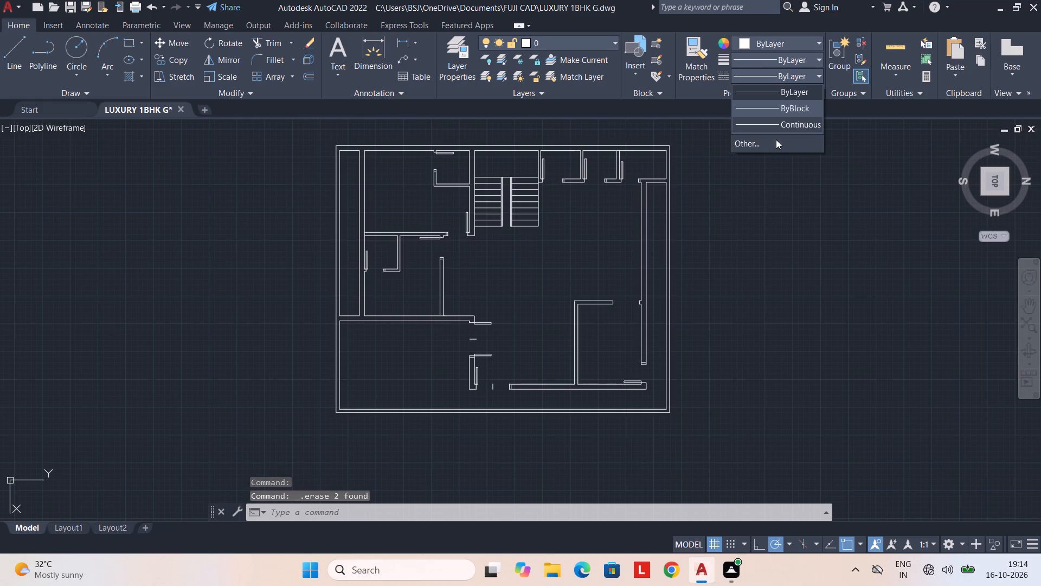
pyautogui.click(775, 142)
pyautogui.click(648, 170)
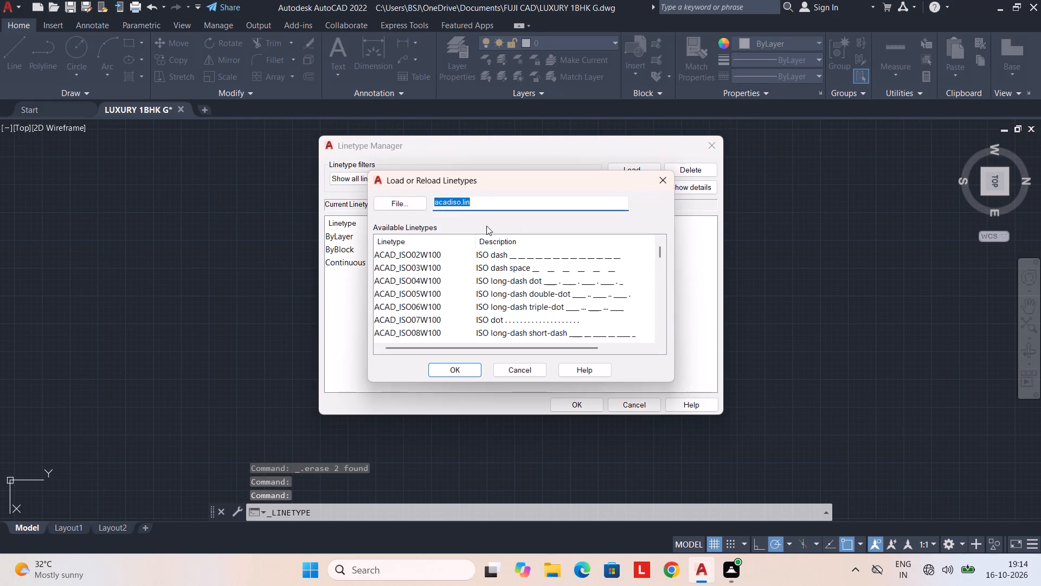
pyautogui.click(435, 256)
pyautogui.click(462, 376)
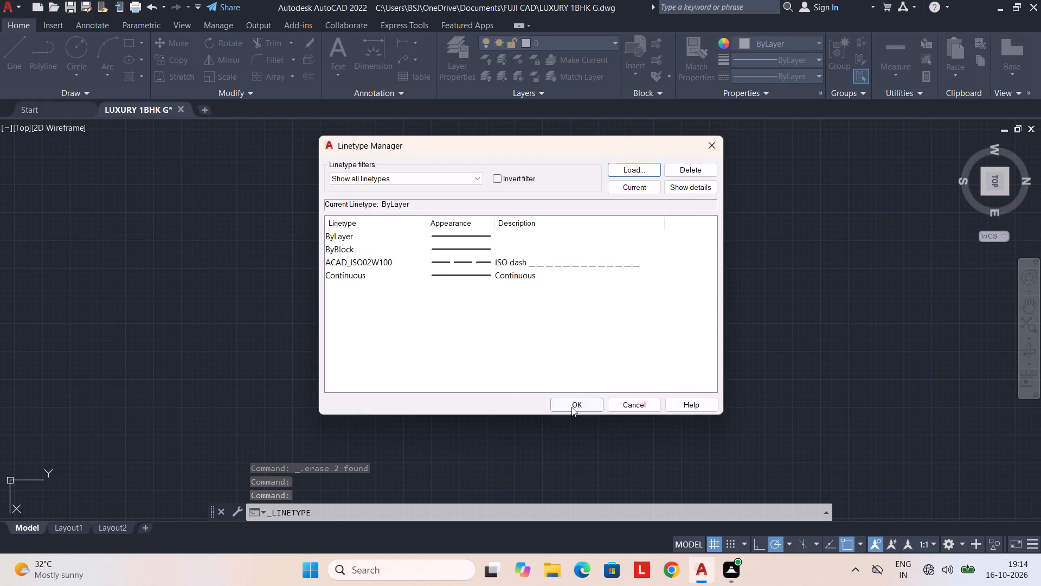
pyautogui.click(577, 404)
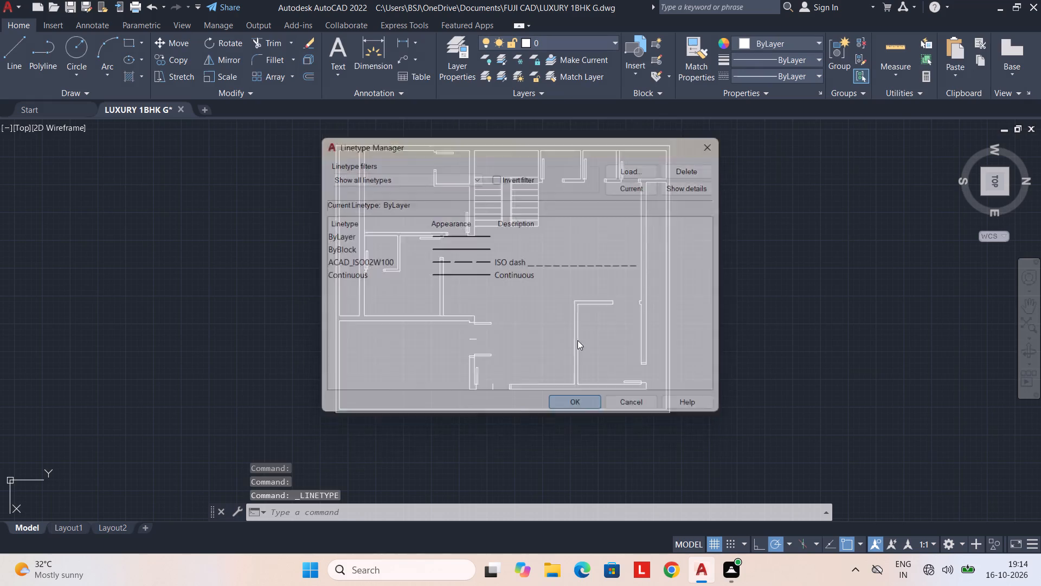
# Draw a three-point door-swing arc in linetype ACAD_ISO02W100 from the small south-side room's leaf tip to its north jamb.
pyautogui.moveTo(484, 305); pyautogui.dragTo(524, 365, button='middle')
pyautogui.scroll(2, 462, 341)
pyautogui.moveTo(402, 333); pyautogui.dragTo(441, 356, button='middle')
pyautogui.write('ARC')
pyautogui.press('space')
pyautogui.click(802, 67)
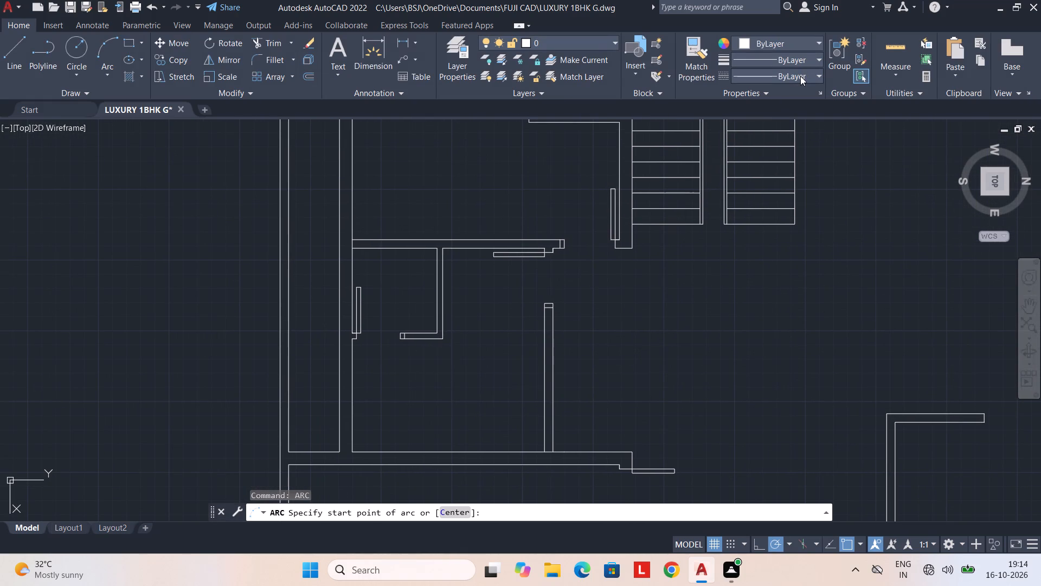
pyautogui.click(800, 76)
pyautogui.click(783, 125)
pyautogui.scroll(2, 348, 282)
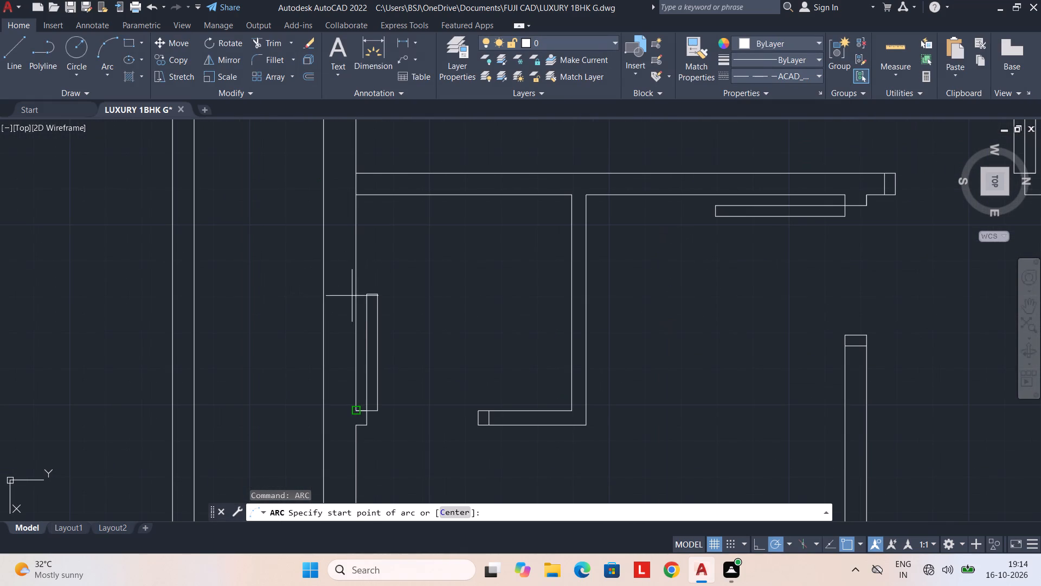
pyautogui.click(363, 297)
pyautogui.click(378, 297)
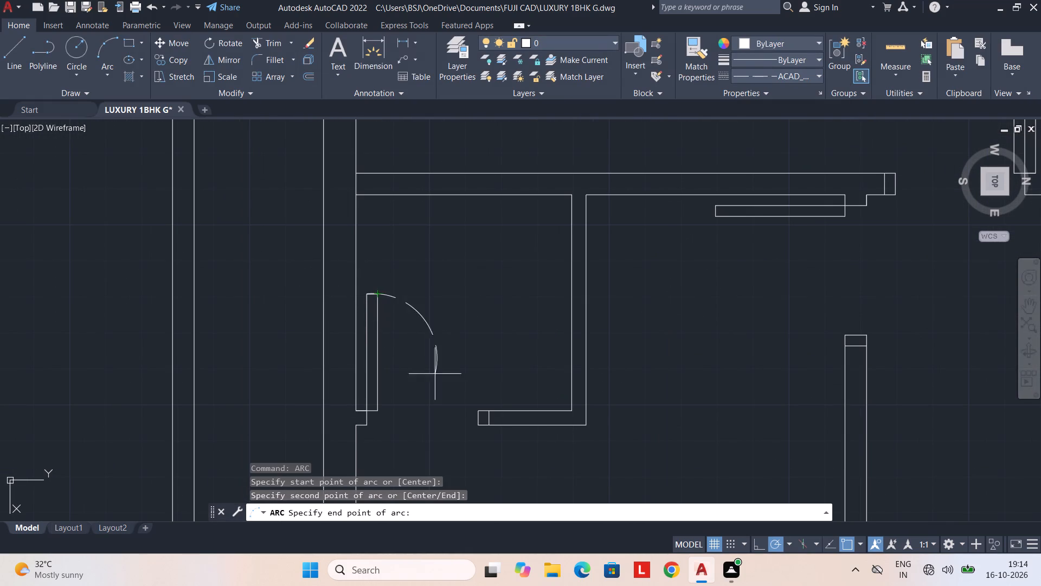
pyautogui.click(473, 413)
# Draw a dashed door-swing arc from the leaf tip along the west wall to the east jamb of the small western room's opening.
pyautogui.scroll(-3, 514, 326)
pyautogui.moveTo(522, 301); pyautogui.dragTo(479, 332, button='middle')
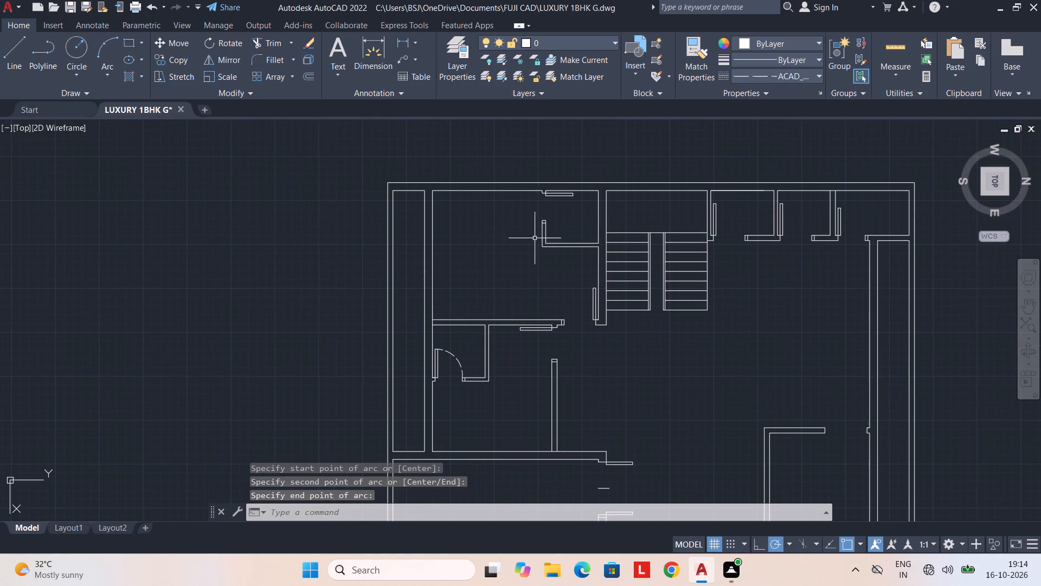
pyautogui.scroll(1, 568, 186)
pyautogui.press('space')
pyautogui.scroll(2, 573, 198)
pyautogui.click(573, 196)
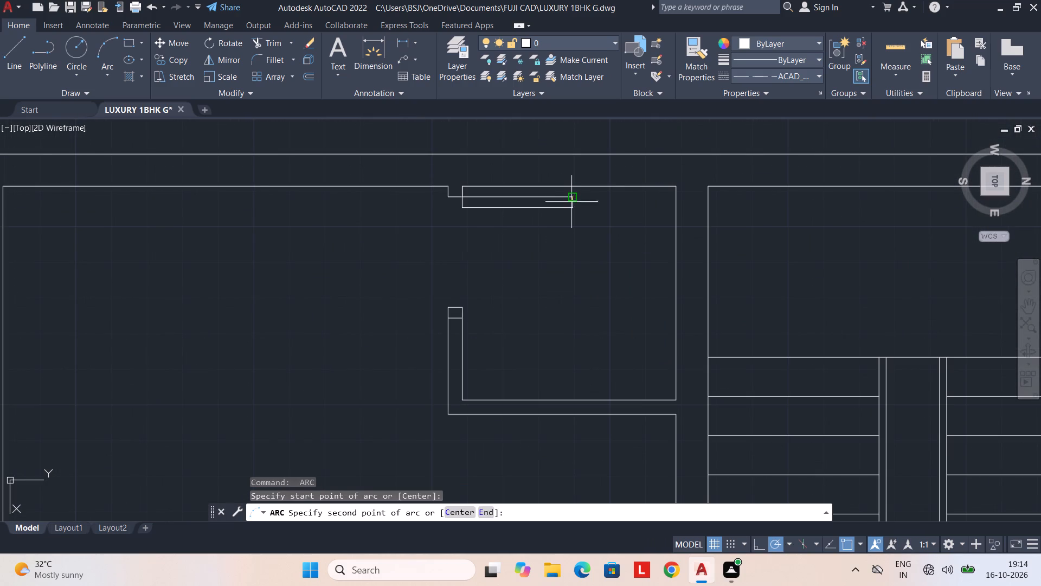
pyautogui.click(570, 209)
pyautogui.click(465, 309)
# Draw a dashed door-swing arc from the leaf tip beside the staircase to the south jamb of the southwest room's east opening.
pyautogui.scroll(-1, 480, 336)
pyautogui.moveTo(488, 343); pyautogui.dragTo(477, 227, button='middle')
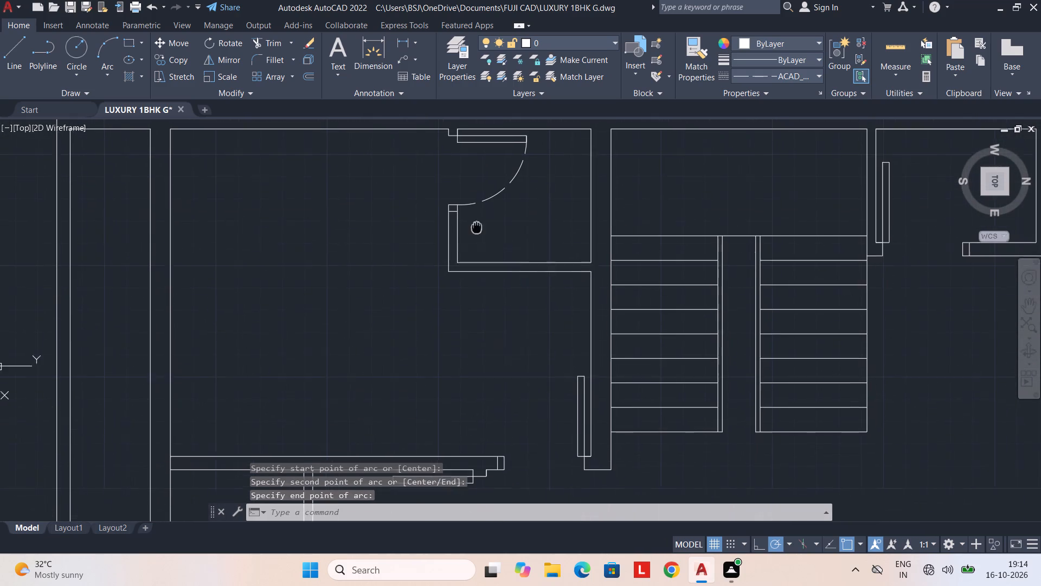
pyautogui.press('space')
pyautogui.scroll(1, 586, 377)
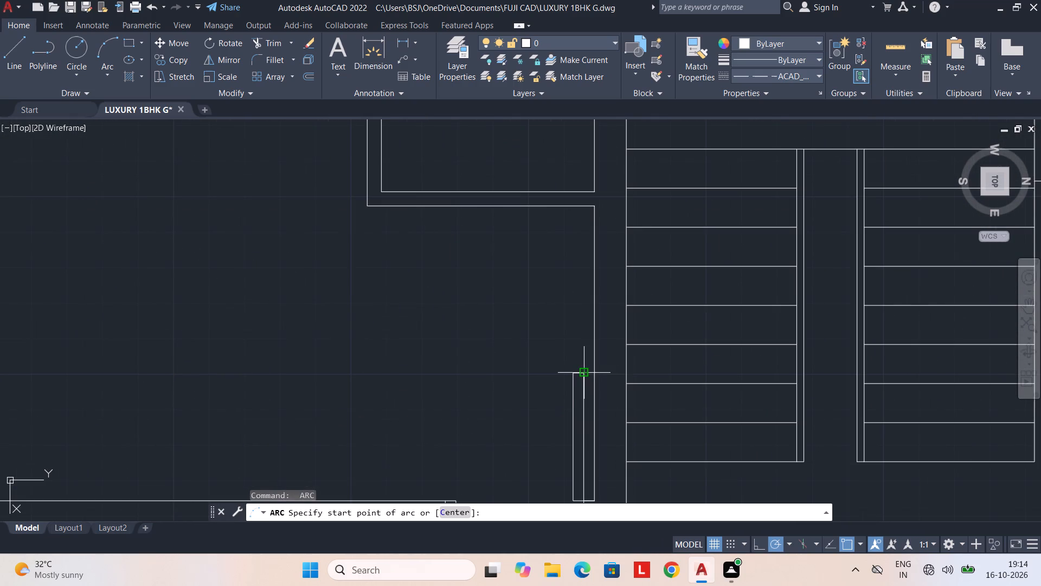
pyautogui.click(588, 373)
pyautogui.click(568, 373)
pyautogui.moveTo(519, 374); pyautogui.dragTo(538, 265, button='middle')
pyautogui.scroll(-1, 525, 310)
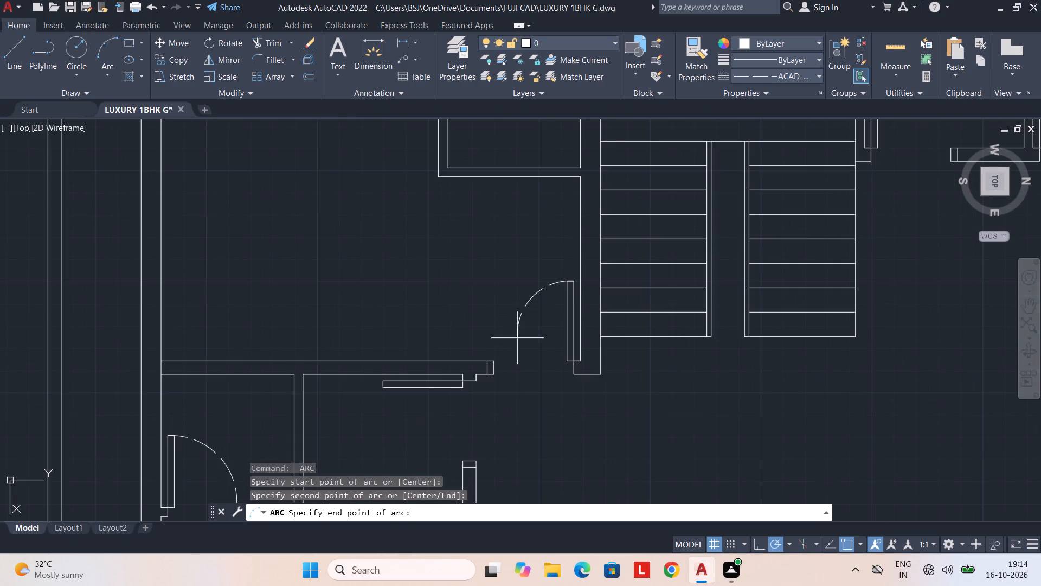
pyautogui.click(496, 367)
# Draw a dashed door-swing arc from the south-running leaf below the southwest room to the west end of the partition wall.
pyautogui.moveTo(518, 389); pyautogui.dragTo(524, 328, button='middle')
pyautogui.press('space')
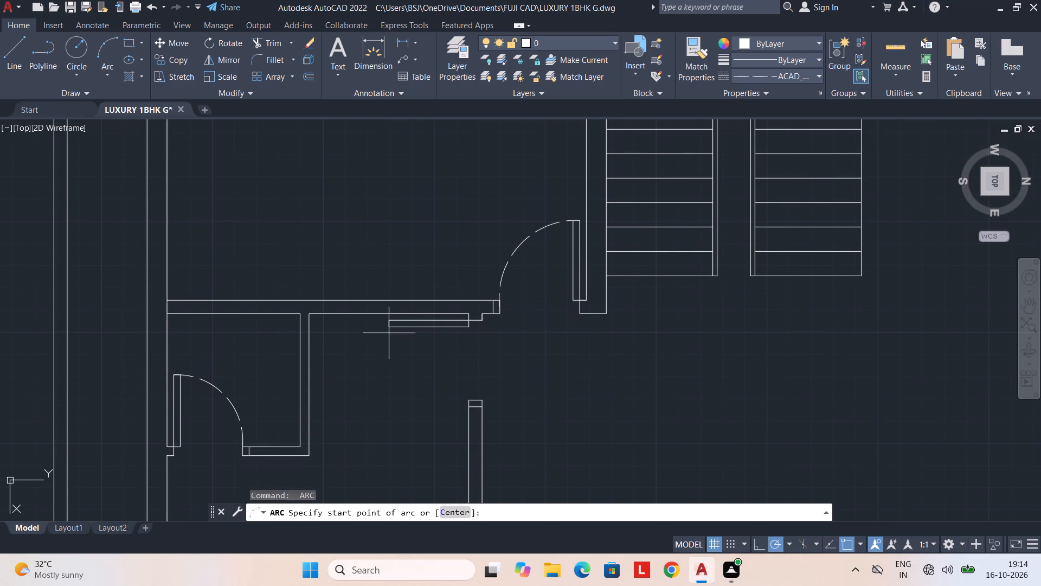
pyautogui.scroll(1, 389, 325)
pyautogui.click(382, 319)
pyautogui.click(384, 328)
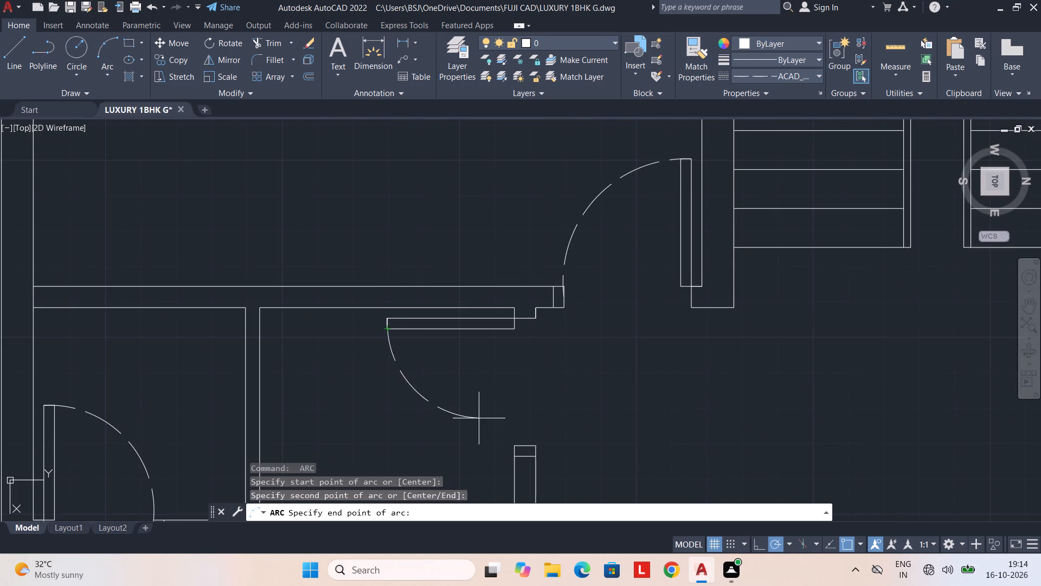
pyautogui.click(514, 446)
# Draw a dashed door-swing arc from the southeast double door's west leaf tip to the north end of its centre line.
pyautogui.scroll(-3, 535, 406)
pyautogui.moveTo(539, 406); pyautogui.dragTo(505, 303, button='middle')
pyautogui.moveTo(511, 339); pyautogui.dragTo(512, 327, button='middle')
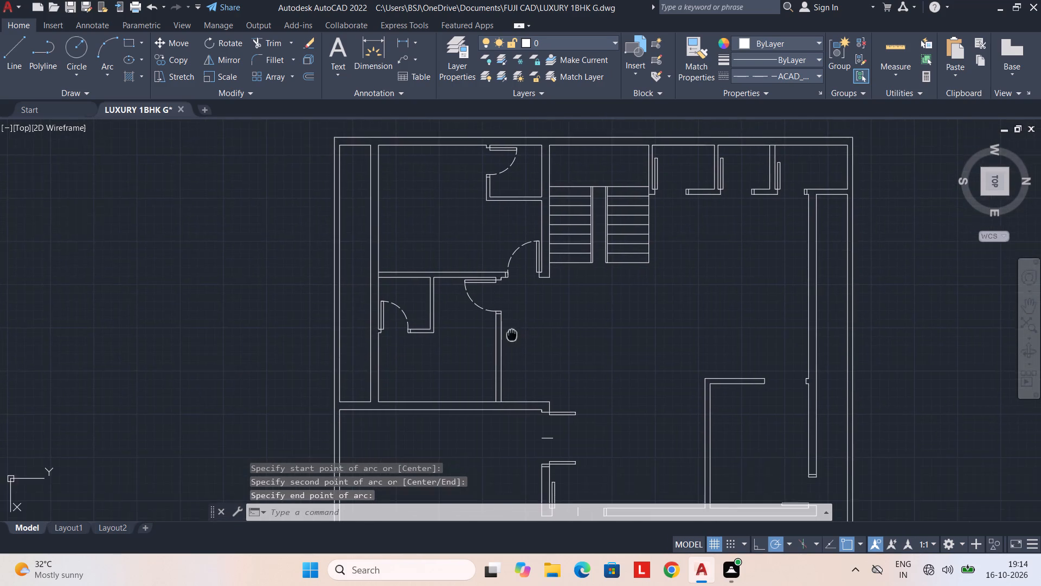
pyautogui.moveTo(512, 327); pyautogui.dragTo(504, 298, button='middle')
pyautogui.scroll(3, 543, 344)
pyautogui.moveTo(561, 363); pyautogui.dragTo(569, 190, button='middle')
pyautogui.press('space')
pyautogui.click(642, 291)
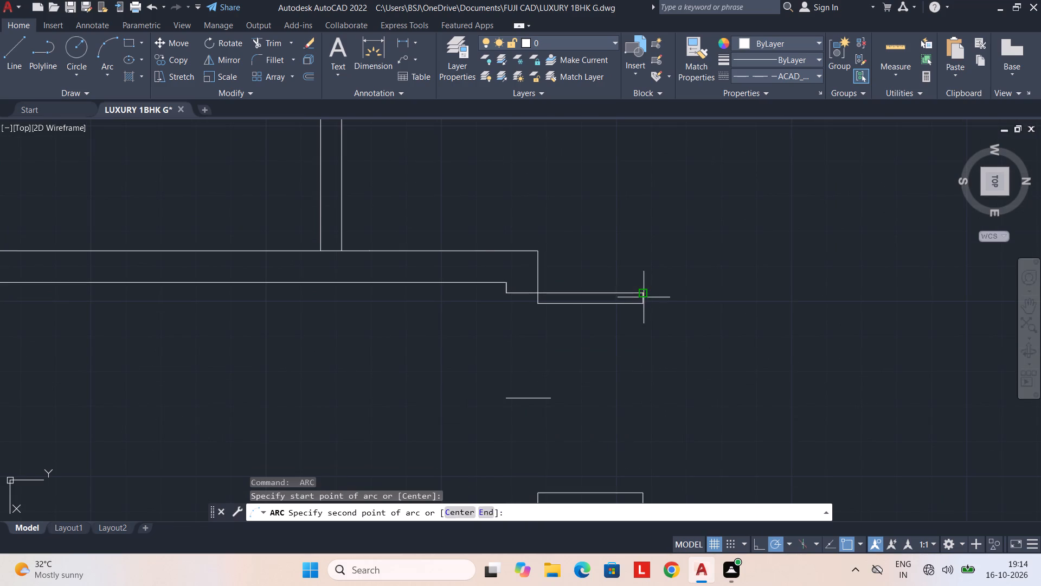
pyautogui.click(644, 304)
pyautogui.click(551, 400)
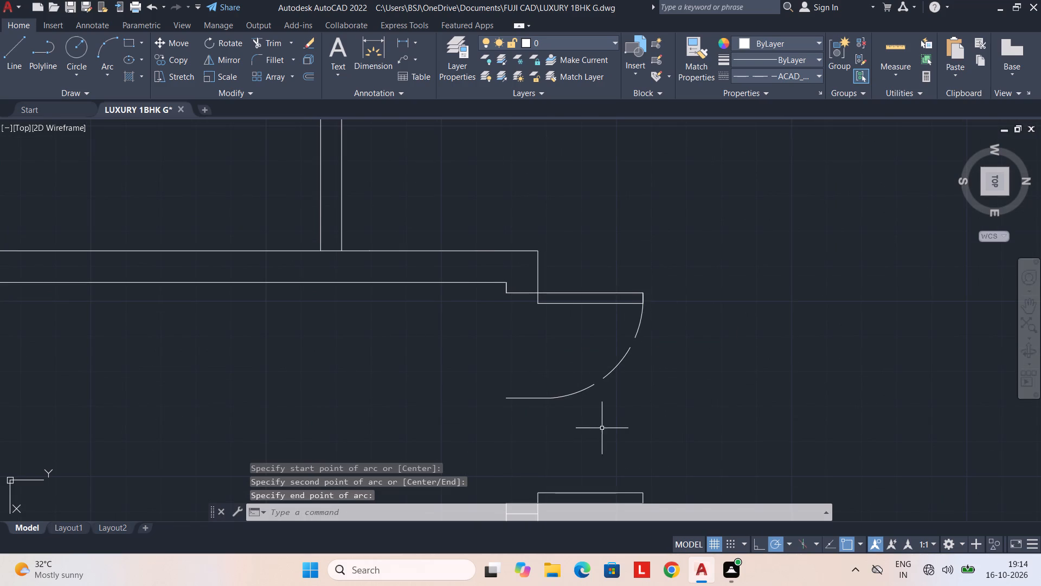
# Draw the matching dashed swing arc from the southeast double door's east leaf tip to the same centre line end.
pyautogui.moveTo(601, 410); pyautogui.dragTo(593, 308, button='middle')
pyautogui.press('space')
pyautogui.click(634, 403)
pyautogui.click(637, 391)
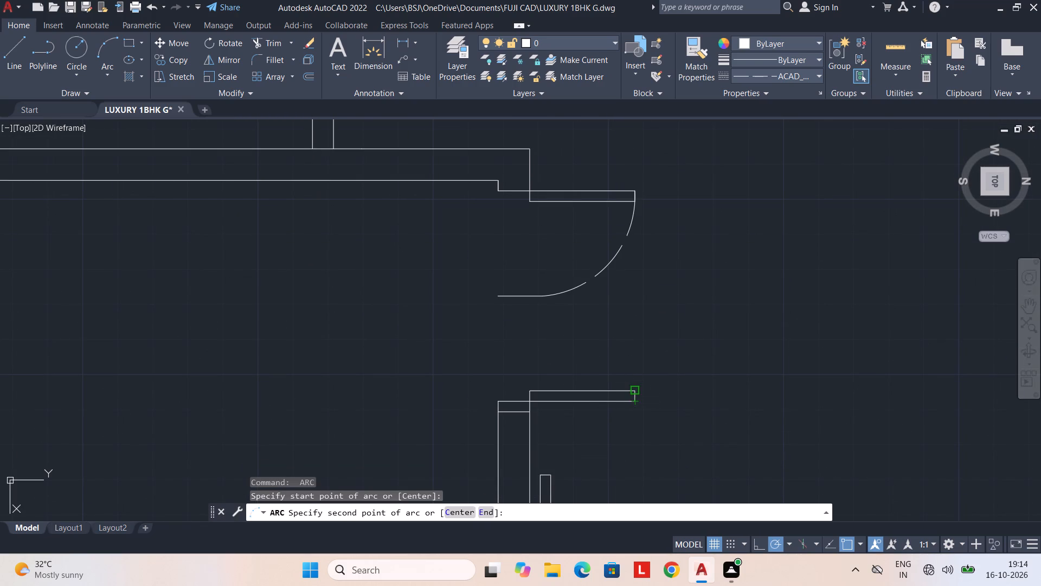
pyautogui.click(545, 300)
# Draw a dashed swing arc from the east-wall opening's south leaf tip to the west end of its centre line.
pyautogui.scroll(-3, 597, 354)
pyautogui.moveTo(639, 389); pyautogui.dragTo(580, 276, button='middle')
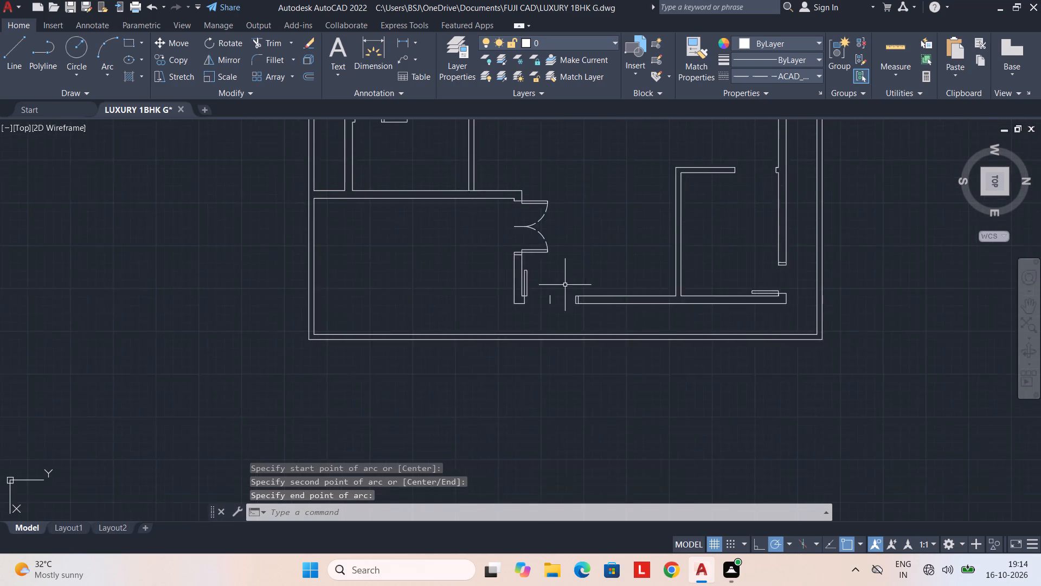
pyautogui.scroll(2, 551, 286)
pyautogui.press('space')
pyautogui.scroll(2, 478, 244)
pyautogui.click(478, 244)
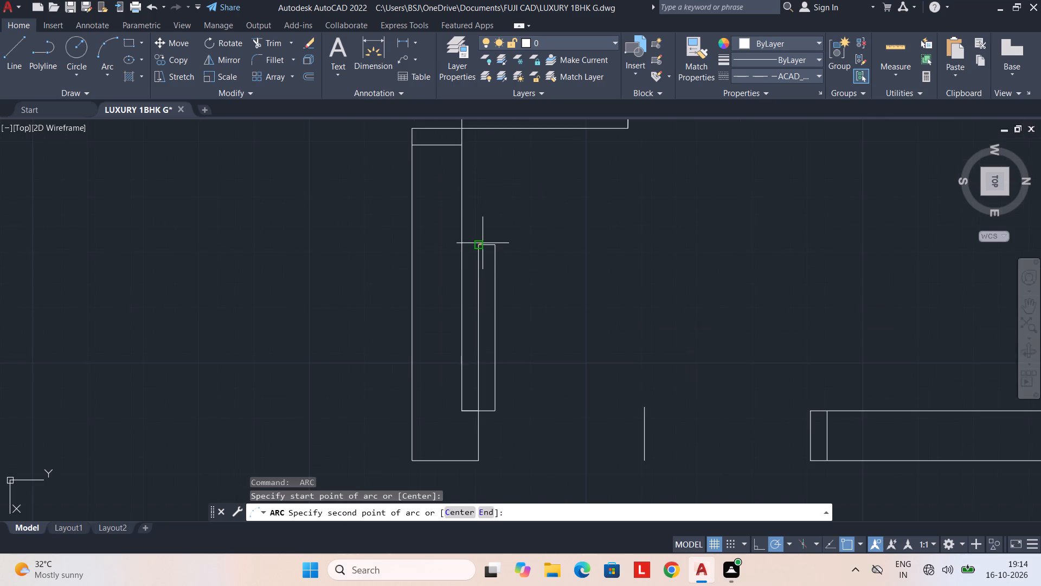
pyautogui.click(493, 243)
pyautogui.click(643, 403)
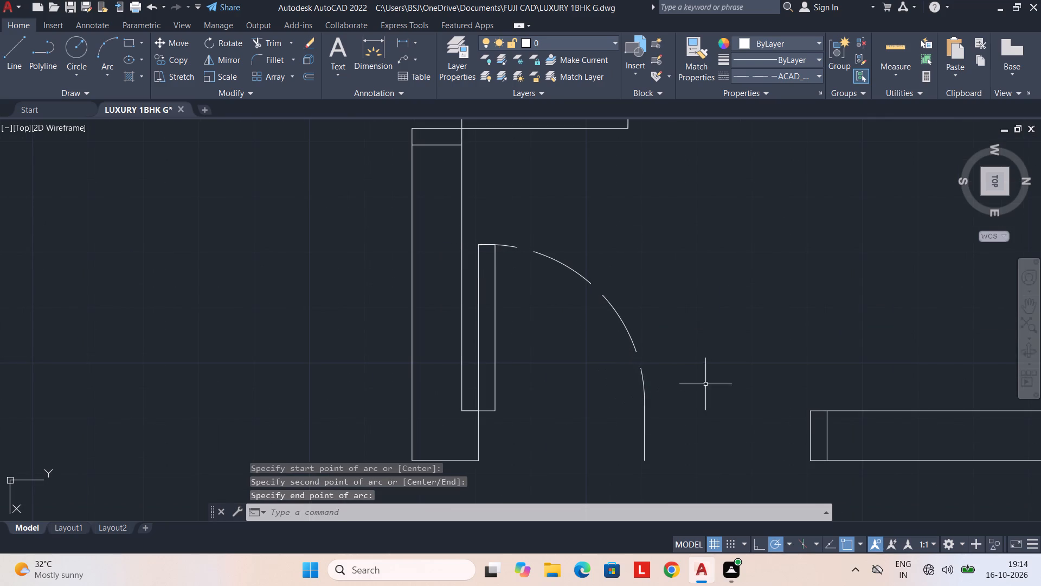
pyautogui.scroll(-3, 734, 372)
pyautogui.moveTo(735, 353); pyautogui.dragTo(674, 346, button='middle')
pyautogui.press('Escape')
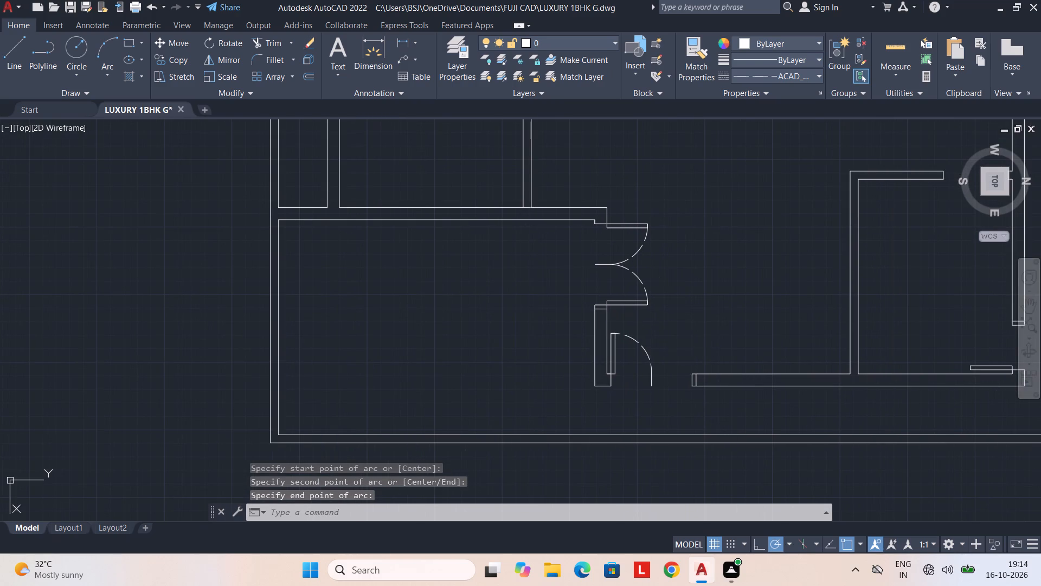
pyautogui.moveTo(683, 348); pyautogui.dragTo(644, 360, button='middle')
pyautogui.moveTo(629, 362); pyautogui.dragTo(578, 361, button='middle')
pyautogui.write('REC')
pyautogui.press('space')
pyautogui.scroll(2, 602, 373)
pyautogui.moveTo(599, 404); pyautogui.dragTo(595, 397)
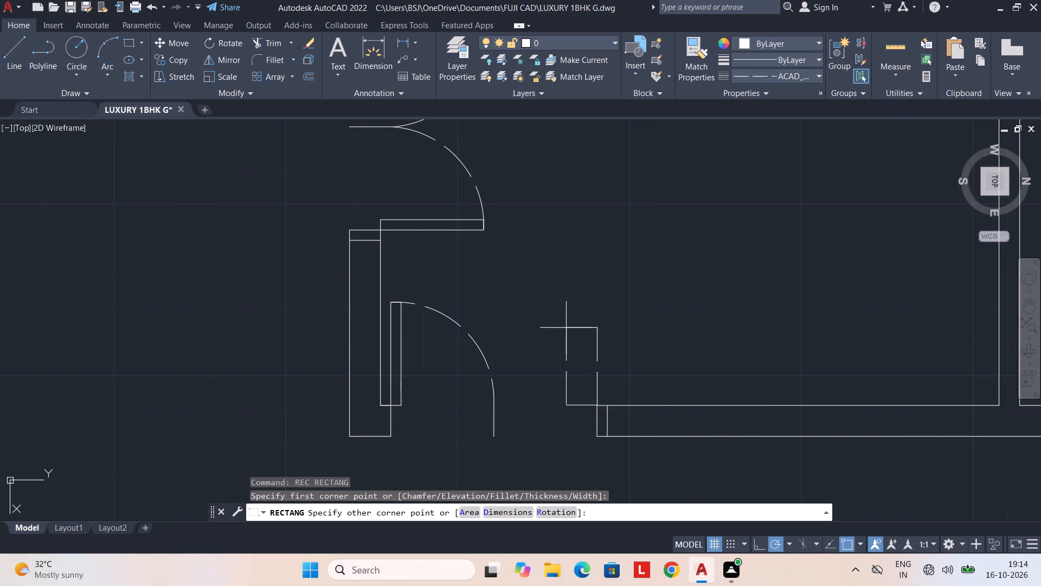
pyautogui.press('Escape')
# Draw a 2.5' by 3" door leaf with ByLayer linetype running west from the north jamb of the double-door opening in the east wall.
pyautogui.click(794, 73)
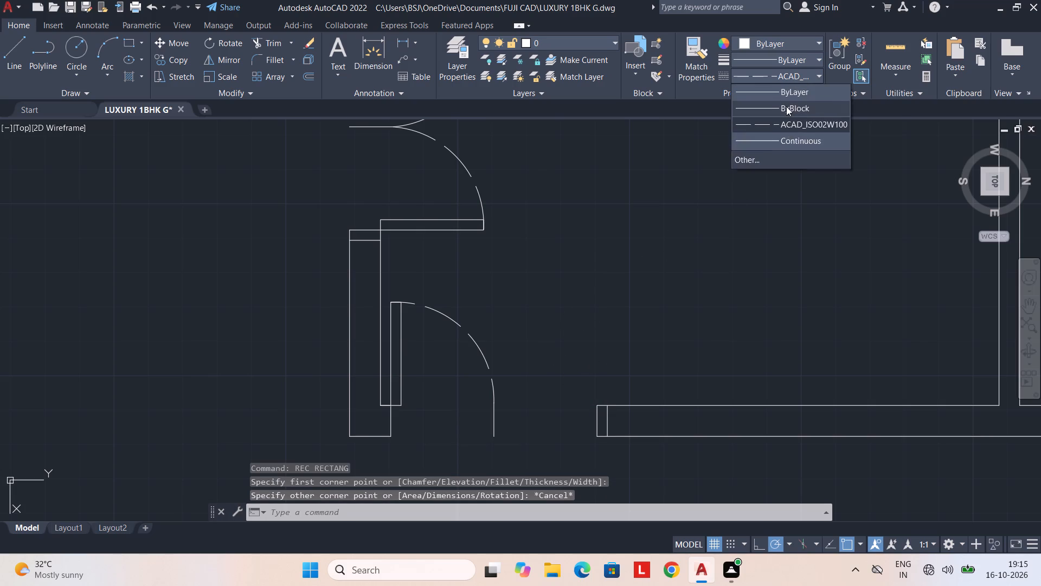
pyautogui.click(786, 93)
pyautogui.press('r')
pyautogui.press('e')
pyautogui.write('C')
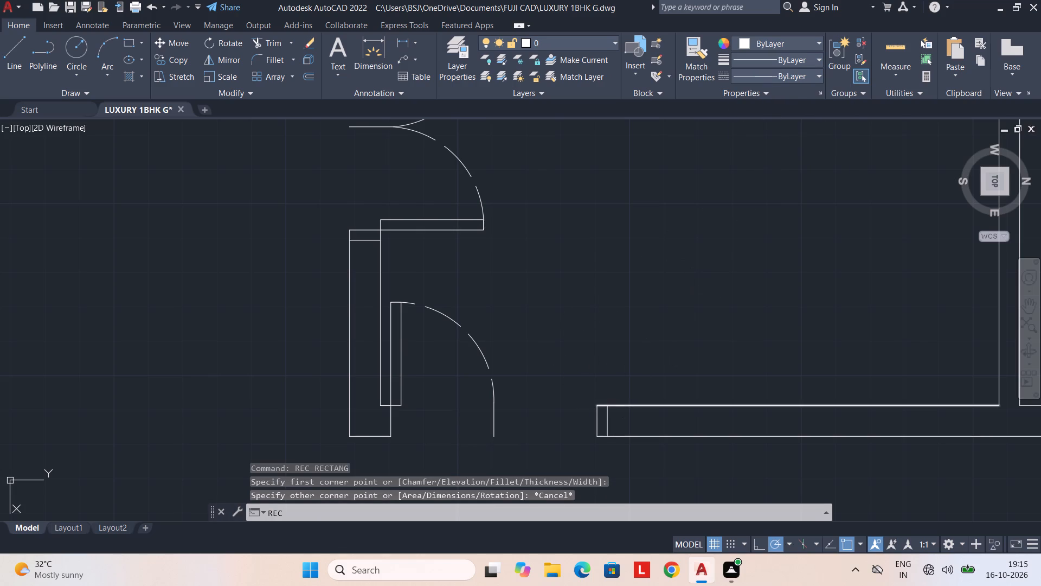
pyautogui.press('space')
pyautogui.click(594, 403)
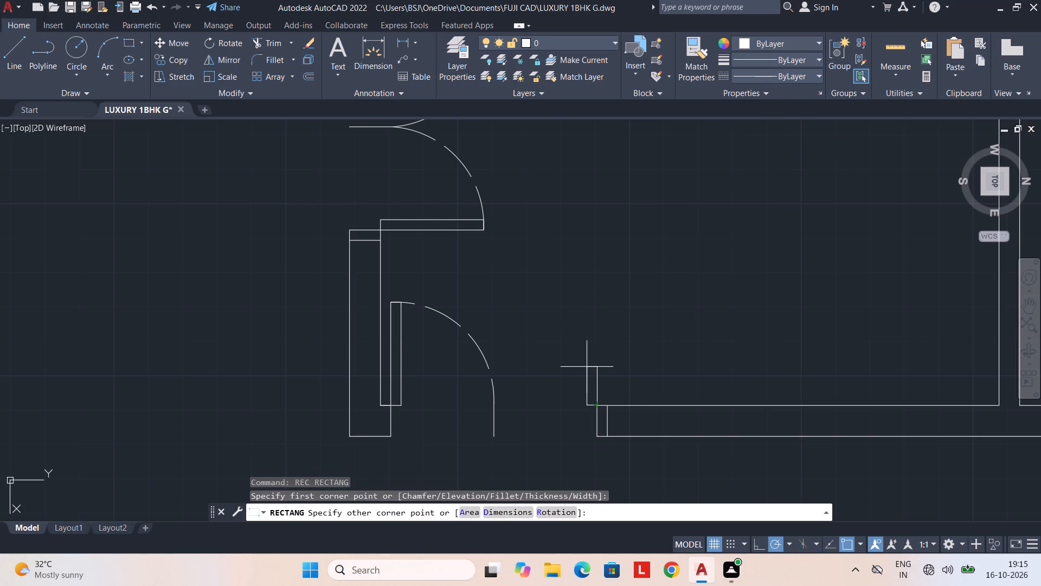
pyautogui.write('D')
pyautogui.press('space')
pyautogui.write("2.5'")
pyautogui.press('Return')
pyautogui.write('3"')
pyautogui.press('Return')
pyautogui.moveTo(530, 361); pyautogui.dragTo(509, 361)
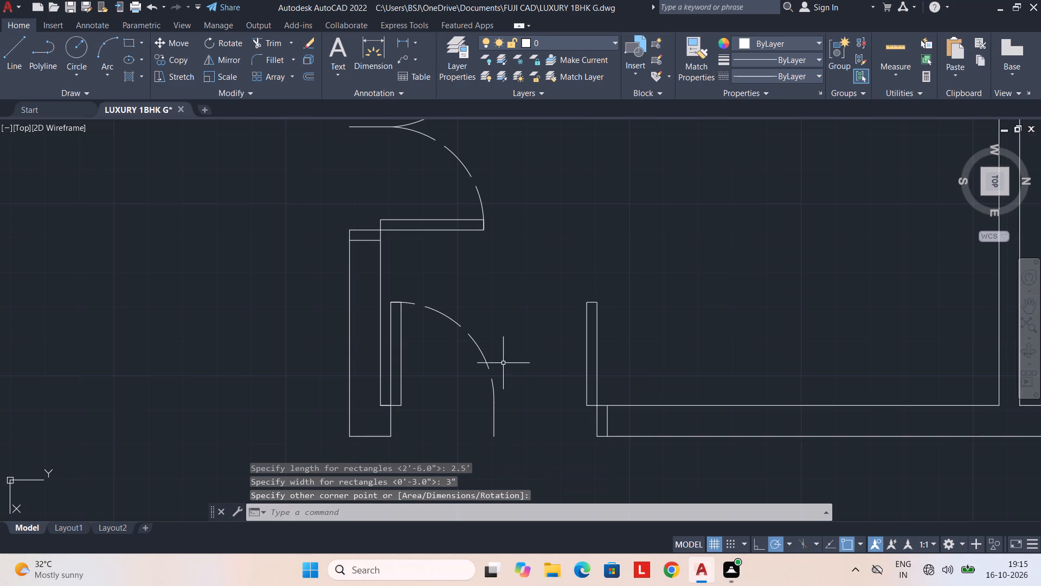
# Draw a swing arc in the ACAD_ISO02W100 linetype from the east-wall opening's north leaf tip to the west end of its centre line.
pyautogui.press('Escape')
pyautogui.write('AS')
pyautogui.write('RC')
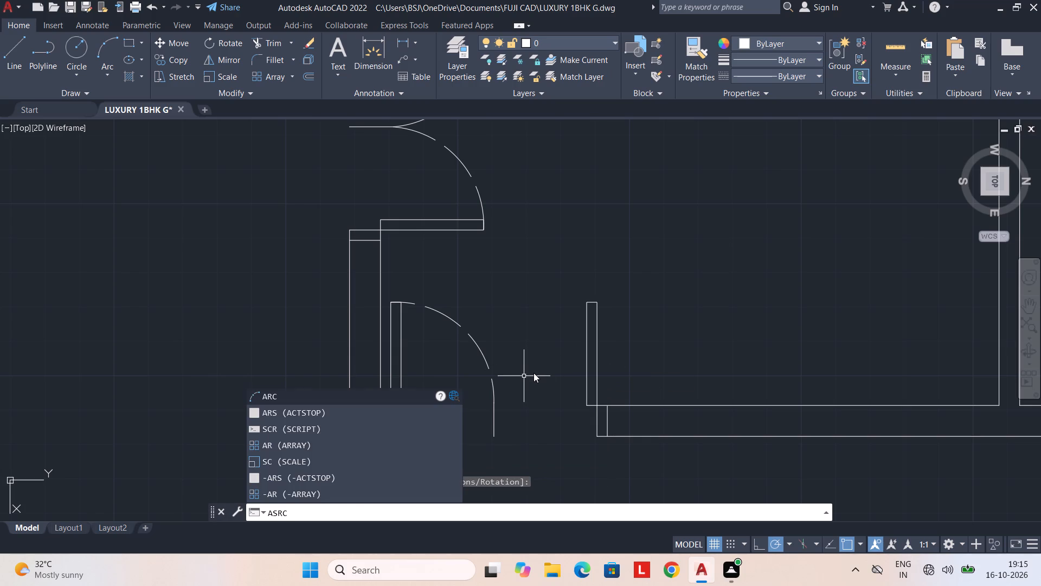
pyautogui.press('Return')
pyautogui.click(800, 72)
pyautogui.click(764, 120)
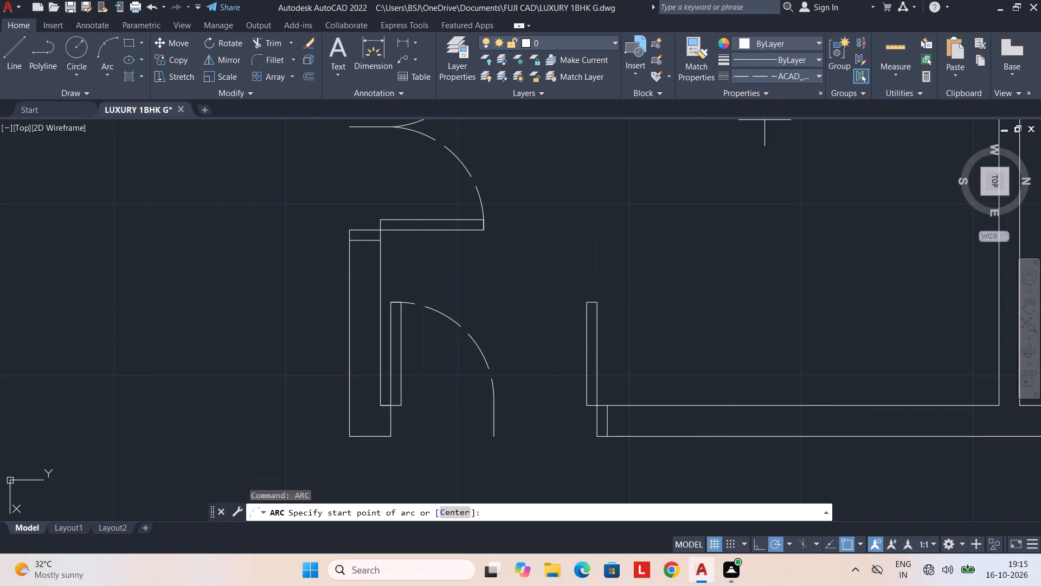
pyautogui.click(602, 302)
pyautogui.click(586, 301)
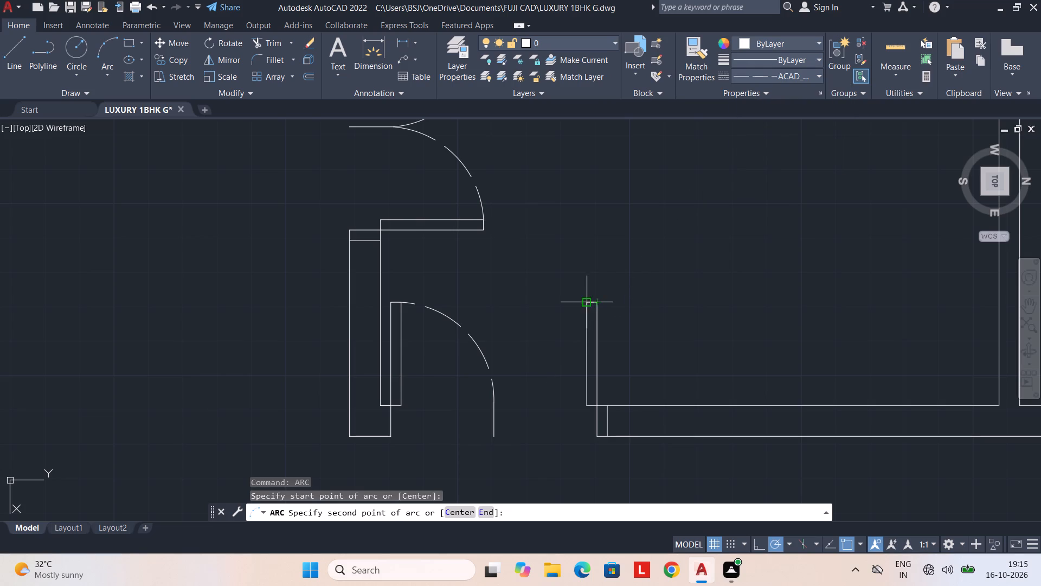
pyautogui.click(492, 403)
# Draw a dashed swing arc from the northeast room's outer door leaf tip to the opposite jamb in the north wall.
pyautogui.scroll(-3, 649, 392)
pyautogui.moveTo(695, 353); pyautogui.dragTo(517, 354, button='middle')
pyautogui.press('space')
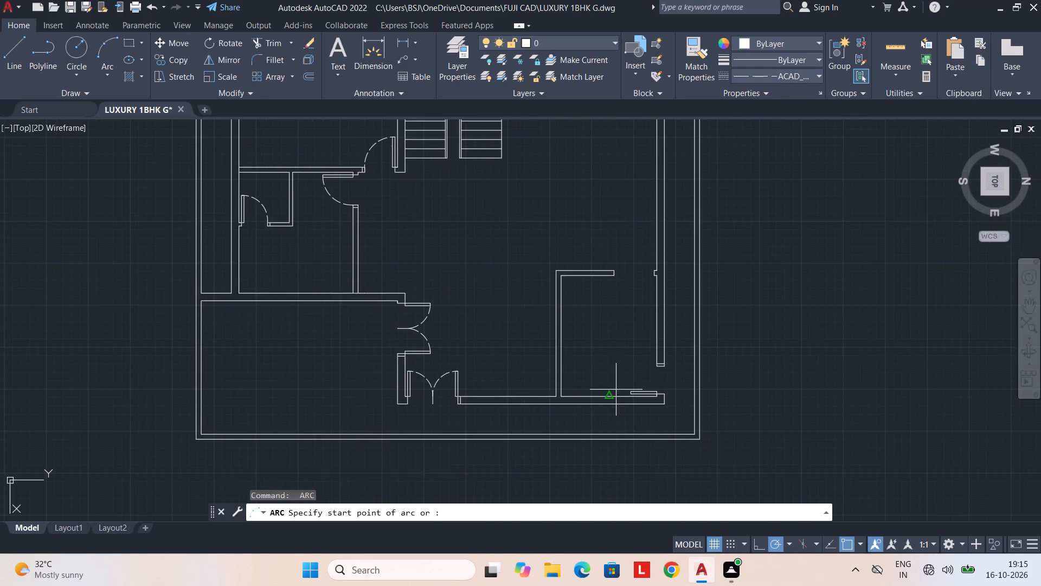
pyautogui.scroll(5, 616, 390)
pyautogui.click(646, 397)
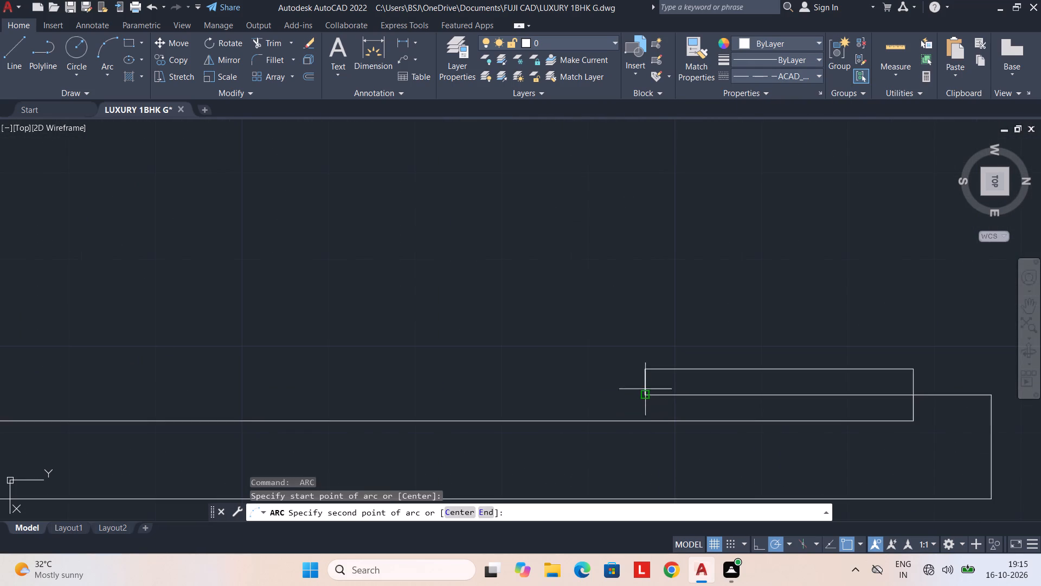
pyautogui.click(643, 367)
pyautogui.scroll(-2, 682, 300)
pyautogui.moveTo(681, 282); pyautogui.dragTo(550, 338, button='middle')
pyautogui.click(639, 284)
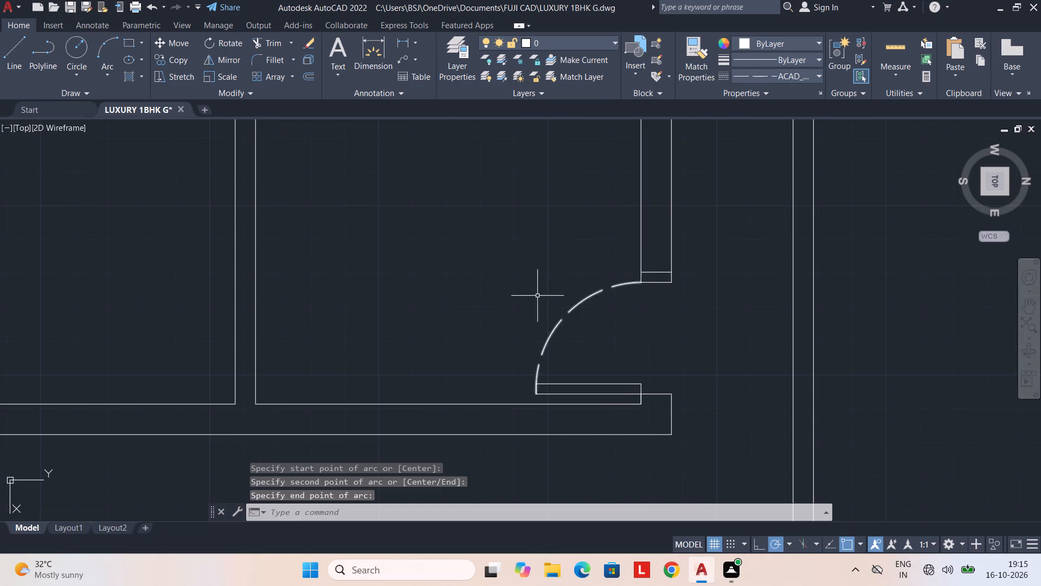
# Draw a dashed swing arc from the northwest corner room's door leaf tip to the room's north door jamb.
pyautogui.scroll(-4, 514, 285)
pyautogui.moveTo(513, 248); pyautogui.dragTo(512, 364, button='middle')
pyautogui.scroll(2, 530, 352)
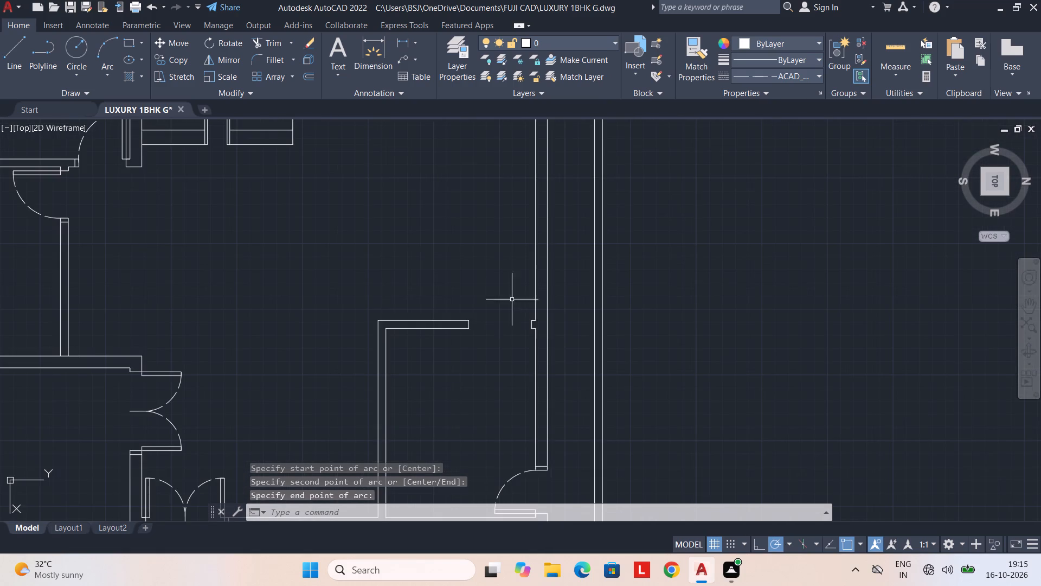
pyautogui.moveTo(501, 233); pyautogui.dragTo(507, 407, button='middle')
pyautogui.moveTo(473, 265); pyautogui.dragTo(485, 358, button='middle')
pyautogui.press('space')
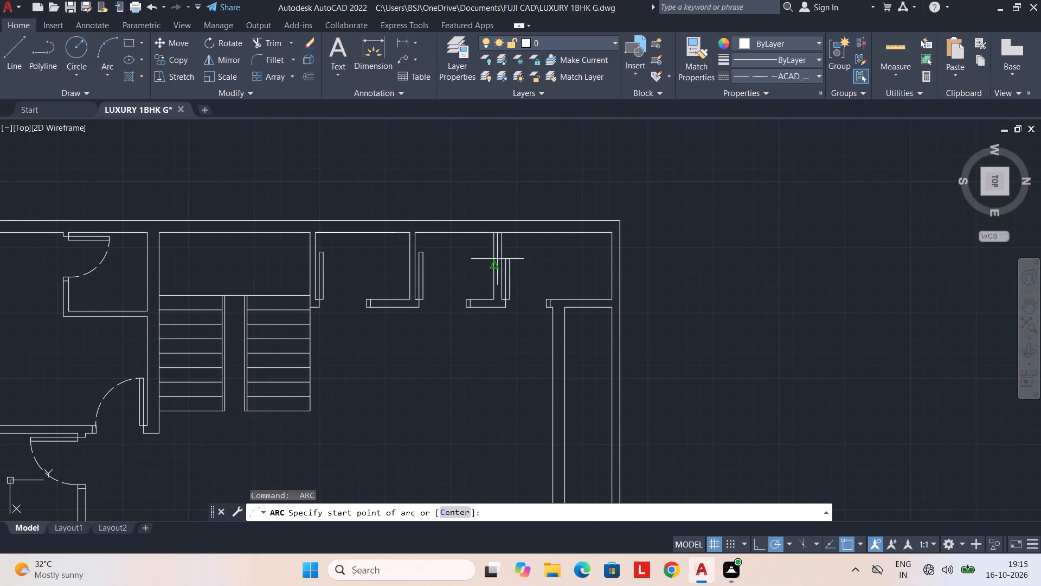
pyautogui.scroll(3, 500, 257)
pyautogui.click(509, 267)
pyautogui.click(524, 268)
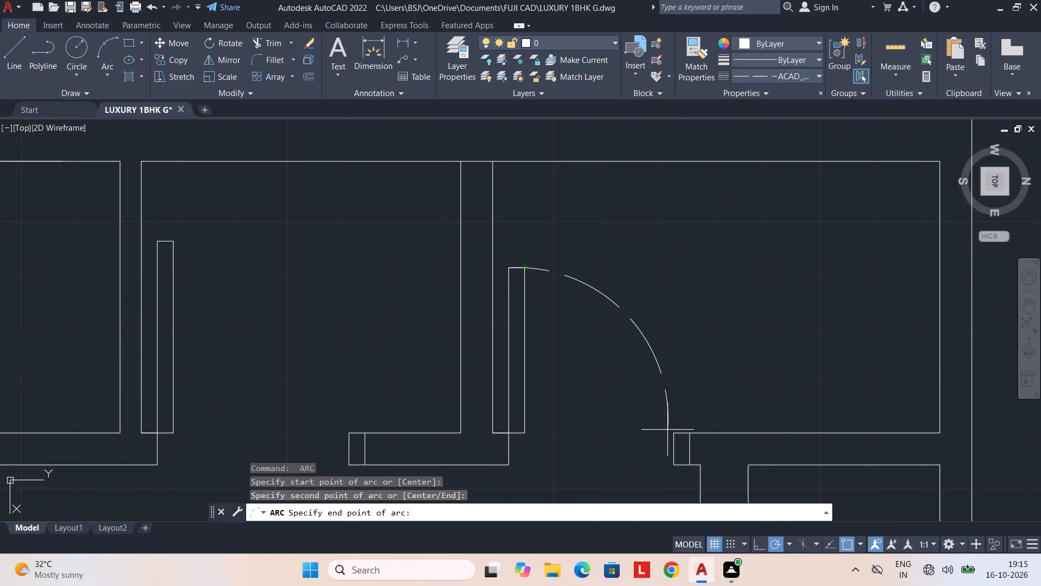
pyautogui.click(673, 434)
# Draw a dashed swing arc from the leaf tip to the north jamb on the middle of the three small west-side rooms.
pyautogui.scroll(-1, 360, 361)
pyautogui.moveTo(360, 361); pyautogui.dragTo(519, 355, button='middle')
pyautogui.press('space')
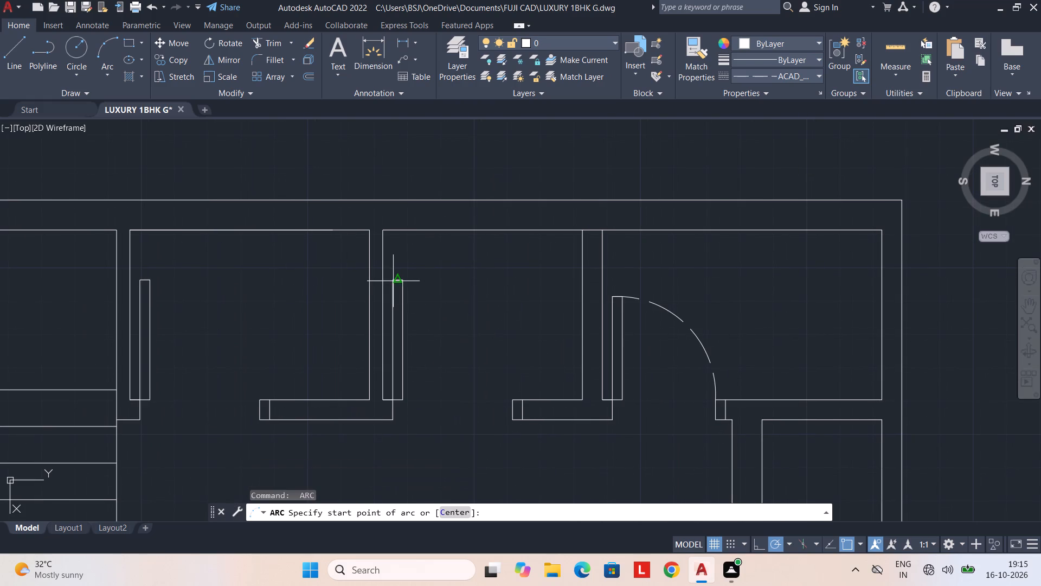
pyautogui.click(387, 281)
pyautogui.click(408, 280)
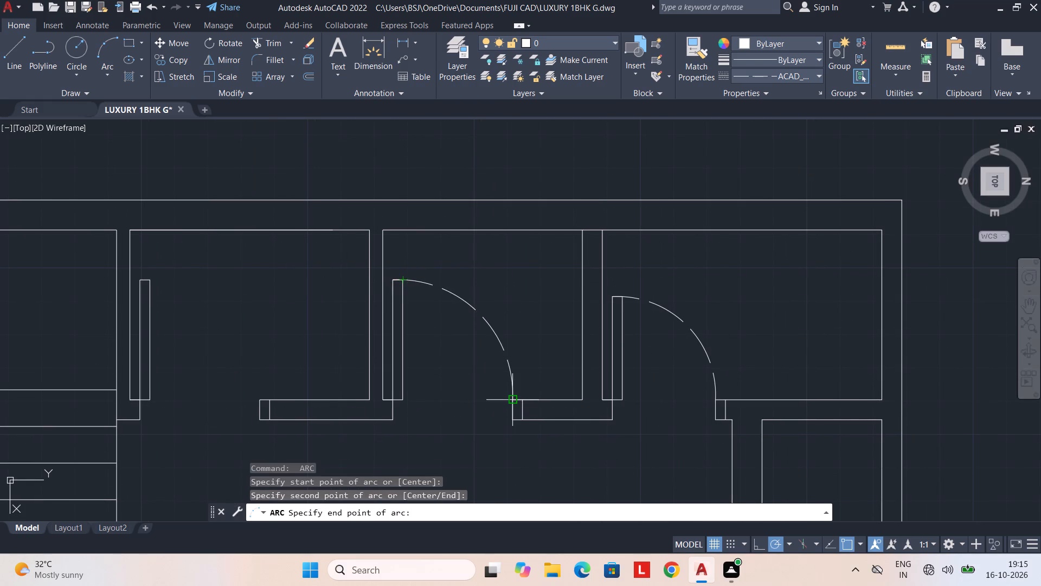
pyautogui.click(515, 398)
# Draw a dashed swing arc from the leaf tip to the north jamb on the small west-side room beside the staircase.
pyautogui.moveTo(462, 422); pyautogui.dragTo(595, 412, button='middle')
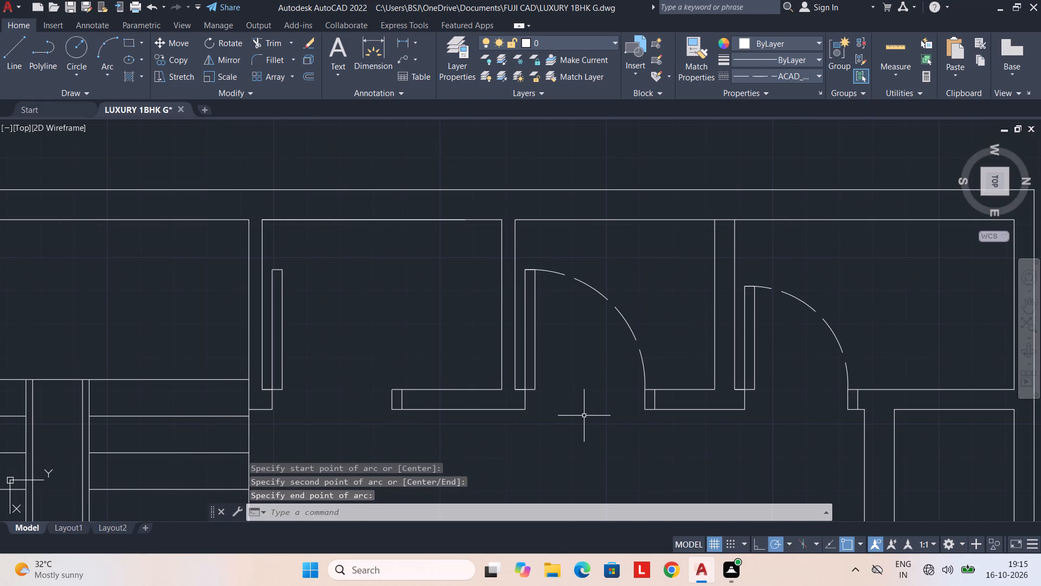
pyautogui.moveTo(376, 340); pyautogui.dragTo(475, 338, button='middle')
pyautogui.press('space')
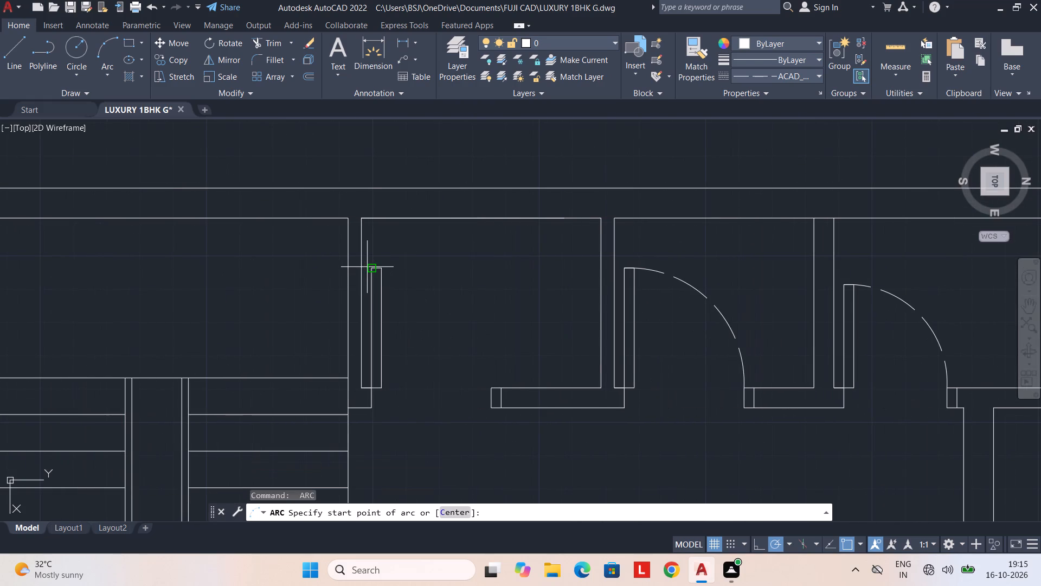
pyautogui.click(371, 267)
pyautogui.click(382, 268)
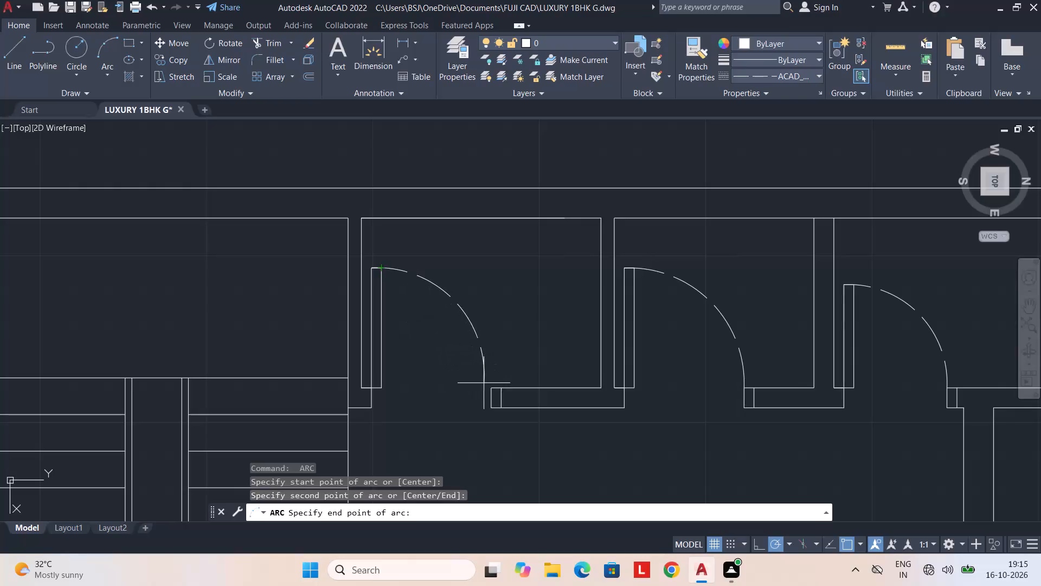
pyautogui.click(488, 388)
pyautogui.scroll(-3, 479, 391)
pyautogui.moveTo(485, 426); pyautogui.dragTo(520, 336, button='middle')
pyautogui.moveTo(509, 387); pyautogui.dragTo(536, 265, button='middle')
pyautogui.moveTo(520, 320); pyautogui.dragTo(538, 253, button='middle')
pyautogui.press('Escape')
# Add single-line text reading MASTER and BEDROOM on two lines, 1' high, in the room directly east of the southwest room.
pyautogui.moveTo(380, 347); pyautogui.dragTo(439, 290, button='middle')
pyautogui.moveTo(449, 320); pyautogui.dragTo(511, 303, button='middle')
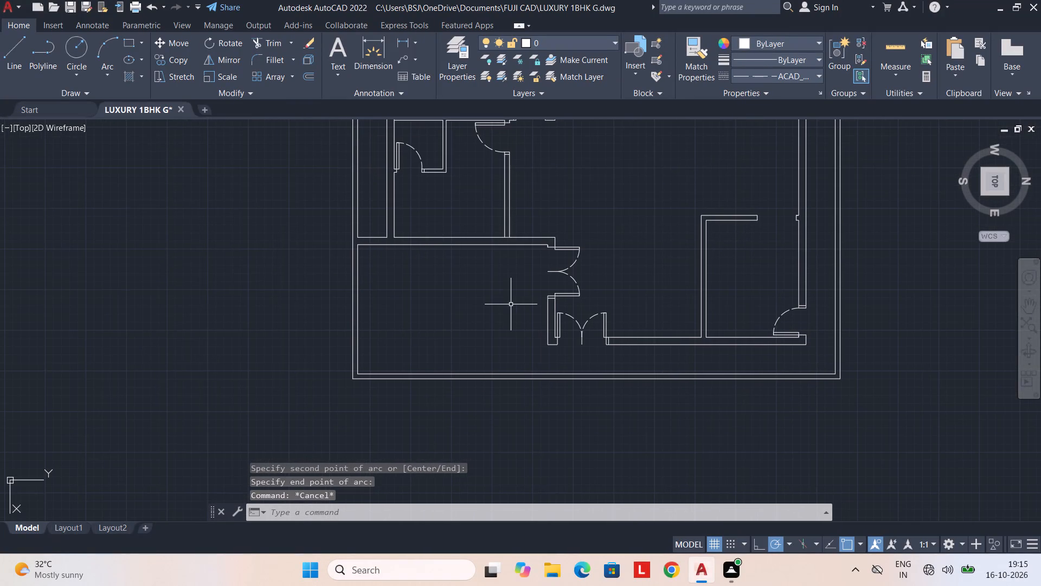
pyautogui.moveTo(514, 305); pyautogui.dragTo(533, 337, button='middle')
pyautogui.scroll(-1, 518, 330)
pyautogui.moveTo(515, 354); pyautogui.dragTo(510, 377, button='middle')
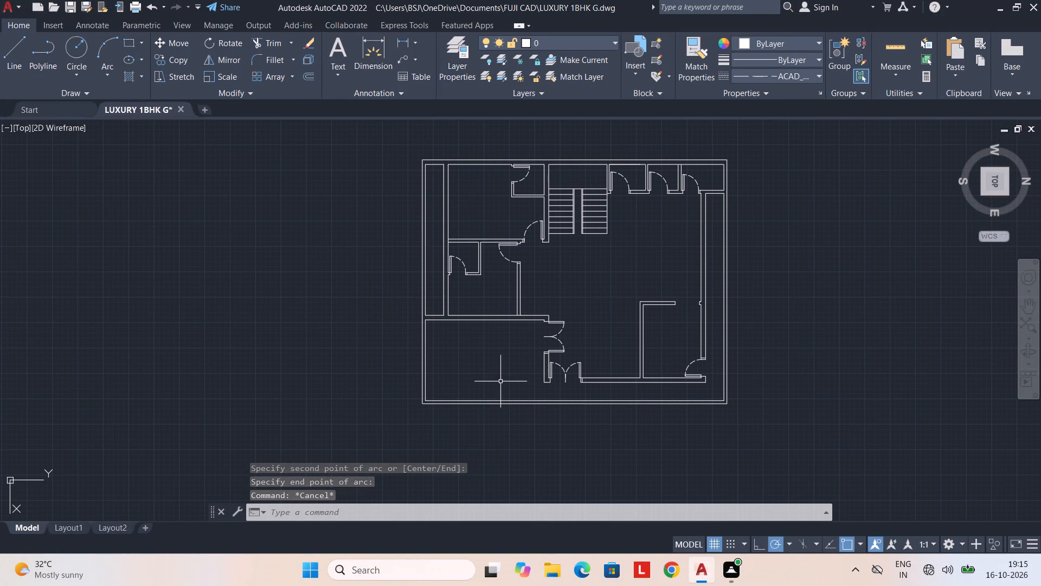
pyautogui.write('DTT')
pyautogui.press('space')
pyautogui.moveTo(466, 320); pyautogui.dragTo(458, 383, button='middle')
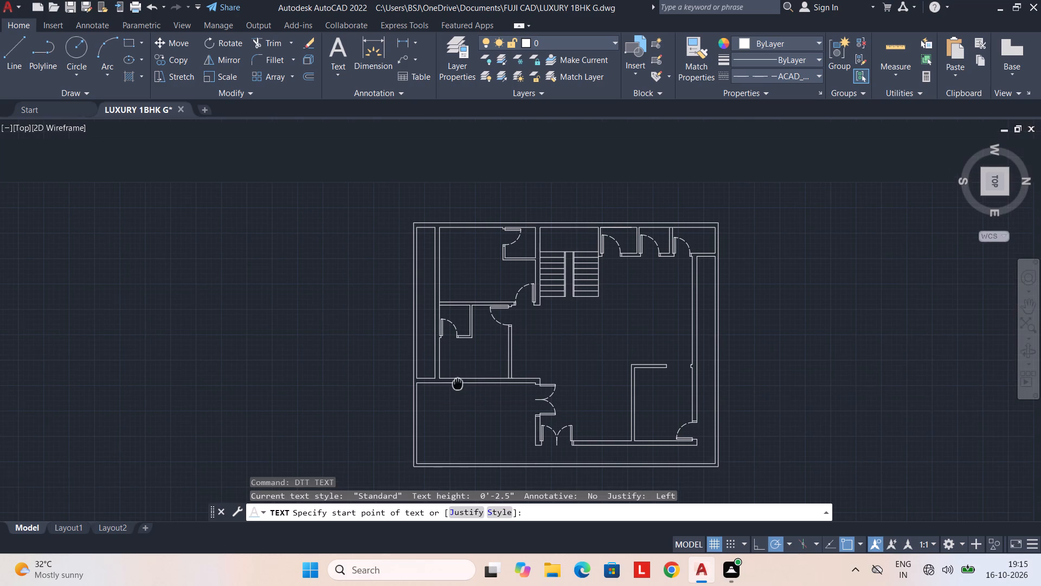
pyautogui.click(456, 358)
pyautogui.write("1'")
pyautogui.press('Return')
pyautogui.press('space')
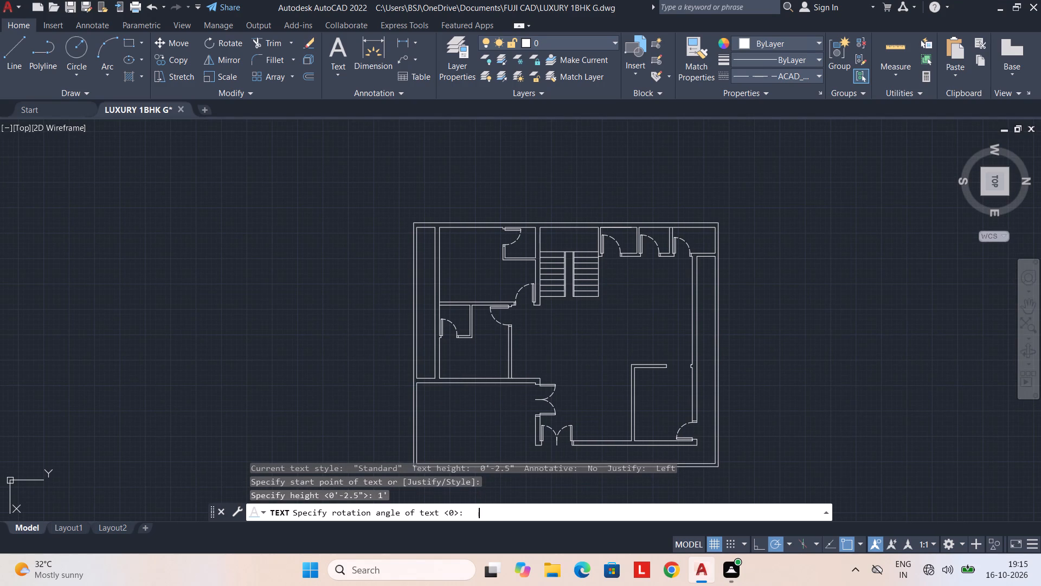
pyautogui.press('space')
pyautogui.press('BackSpace')
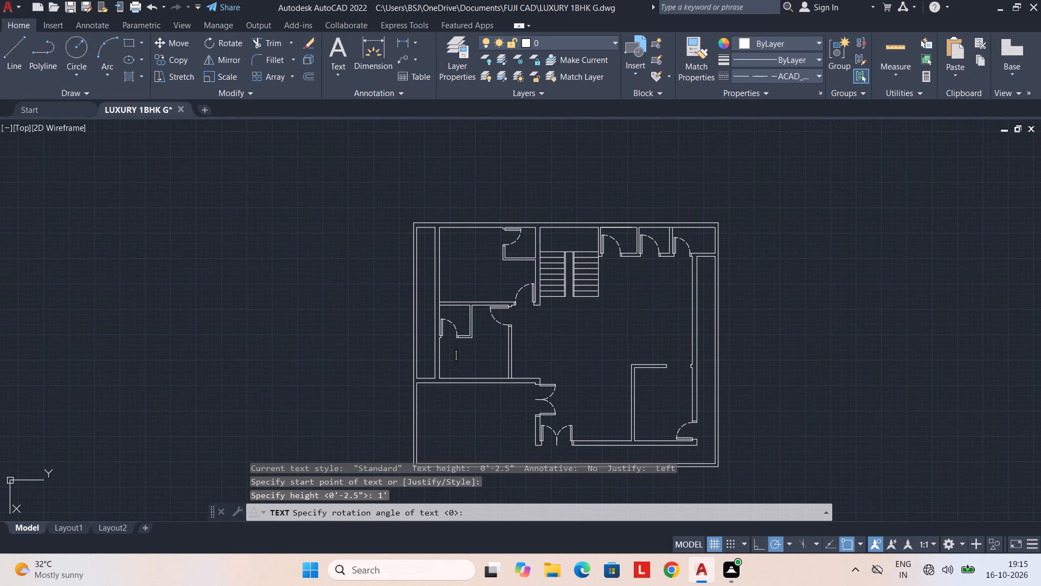
pyautogui.press('b')
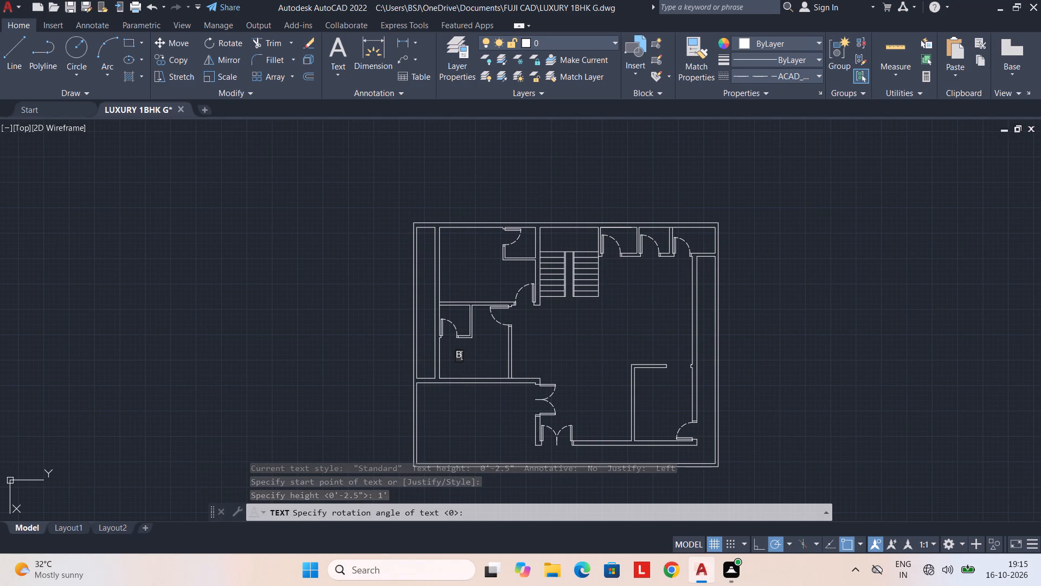
pyautogui.press('BackSpace')
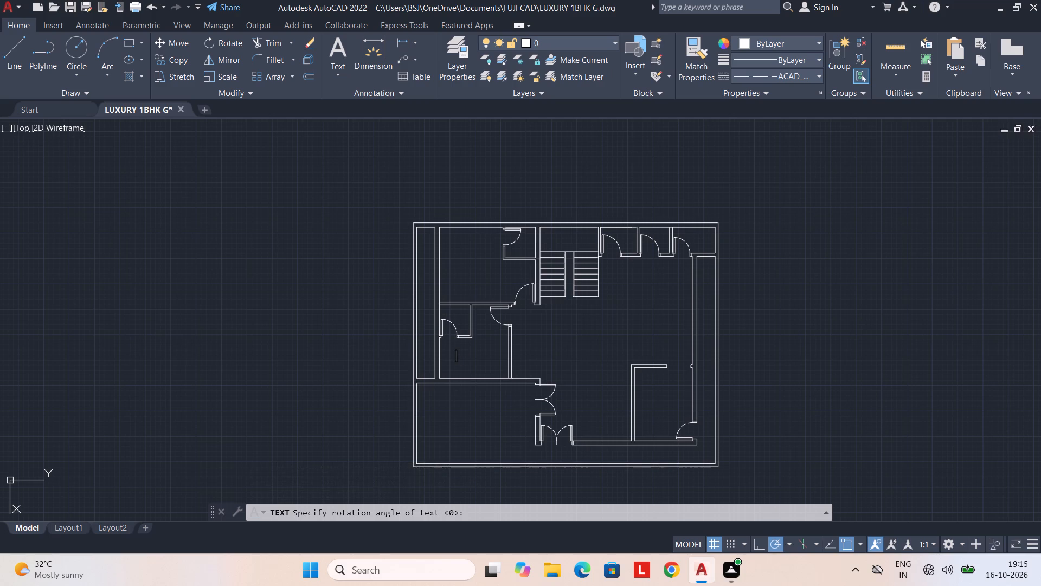
pyautogui.write('MASTER')
pyautogui.press('Return')
pyautogui.write('BEDROOM')
pyautogui.press('Return')
pyautogui.press('Return')
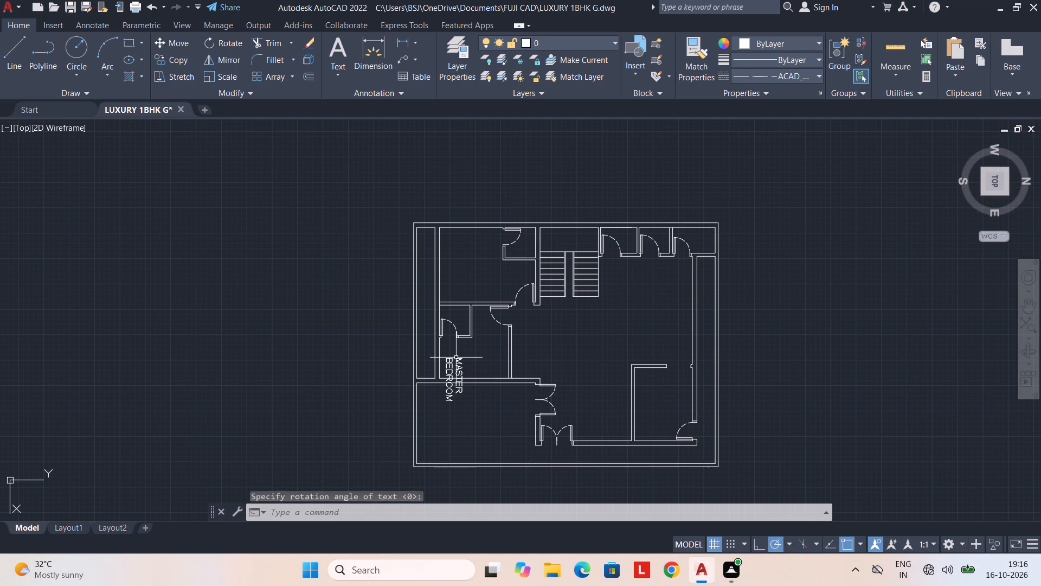
# Rotate the MASTER and BEDROOM text lines together by 90°.
pyautogui.click(457, 373)
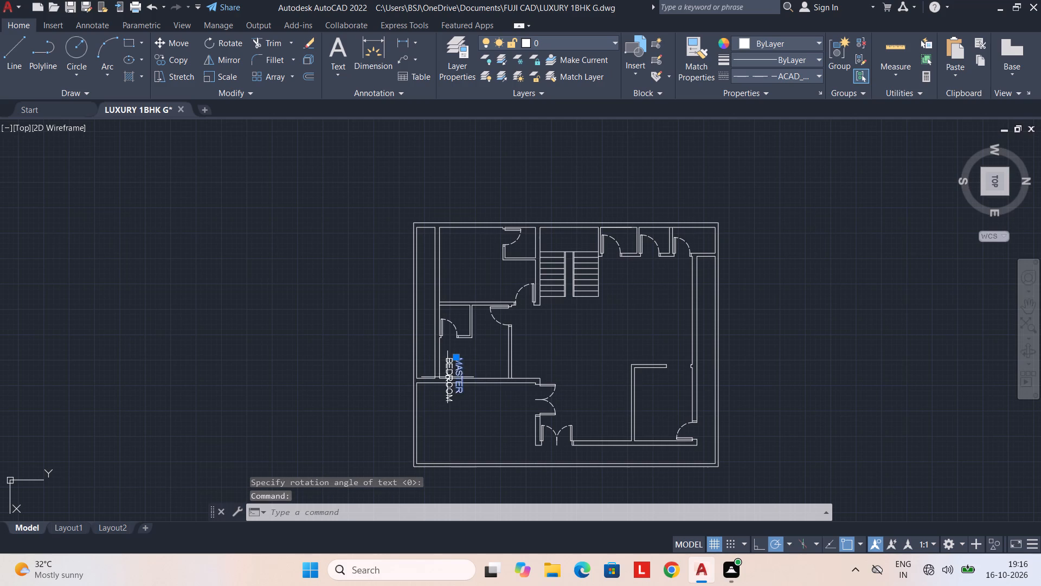
pyautogui.click(448, 379)
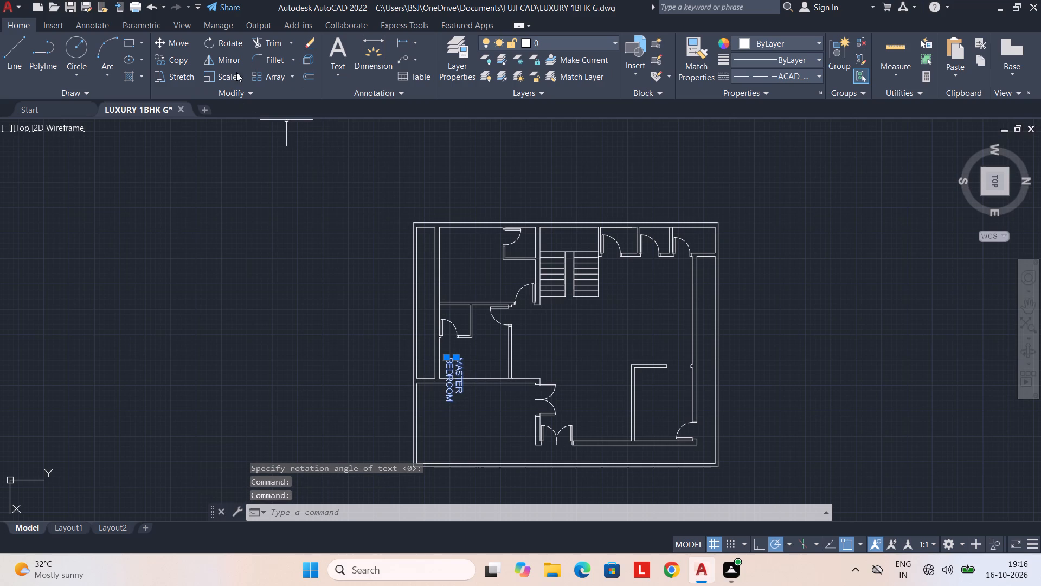
pyautogui.click(216, 42)
pyautogui.click(451, 400)
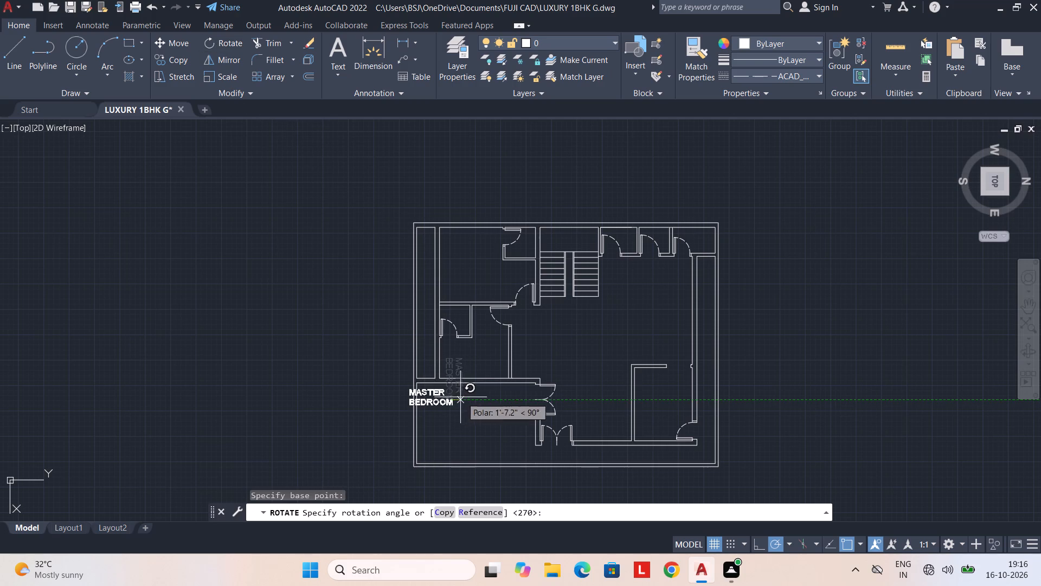
pyautogui.click(472, 393)
# Move the MASTER and BEDROOM text lines into the room east of the southwest room, below its small attached room.
pyautogui.click(445, 404)
pyautogui.click(434, 390)
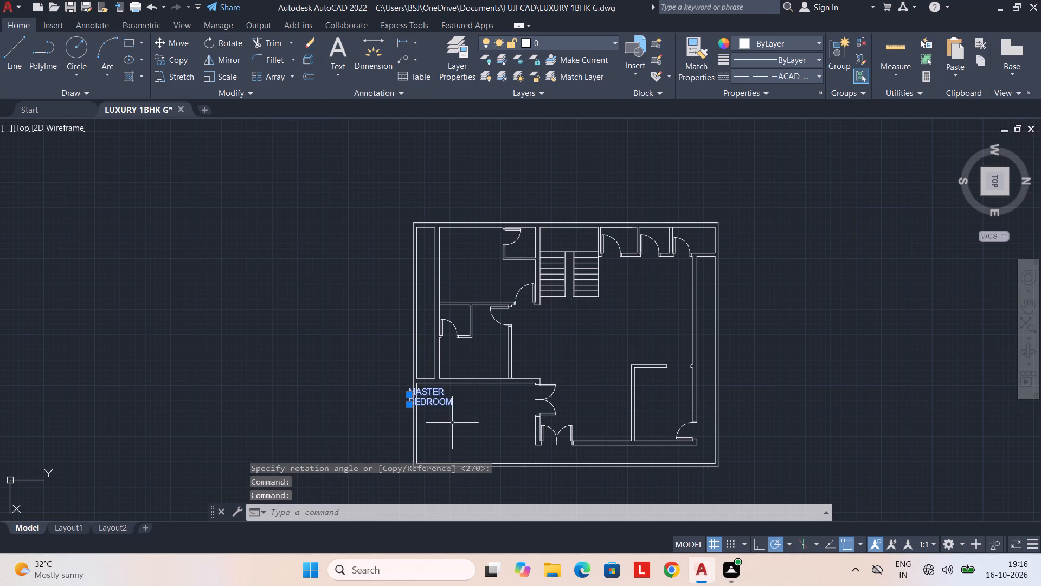
pyautogui.press('m')
pyautogui.press('space')
pyautogui.click(428, 403)
pyautogui.click(477, 358)
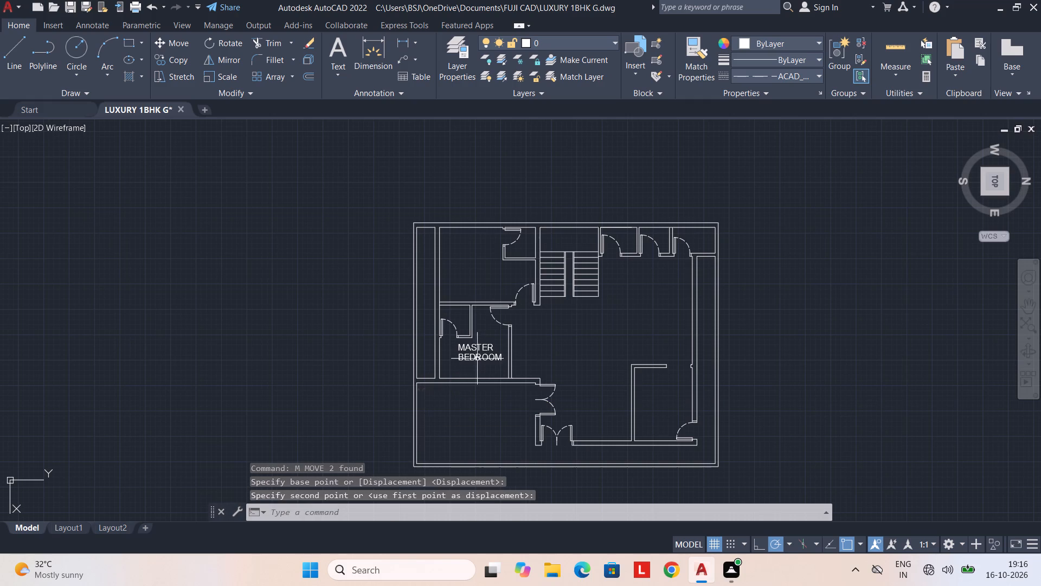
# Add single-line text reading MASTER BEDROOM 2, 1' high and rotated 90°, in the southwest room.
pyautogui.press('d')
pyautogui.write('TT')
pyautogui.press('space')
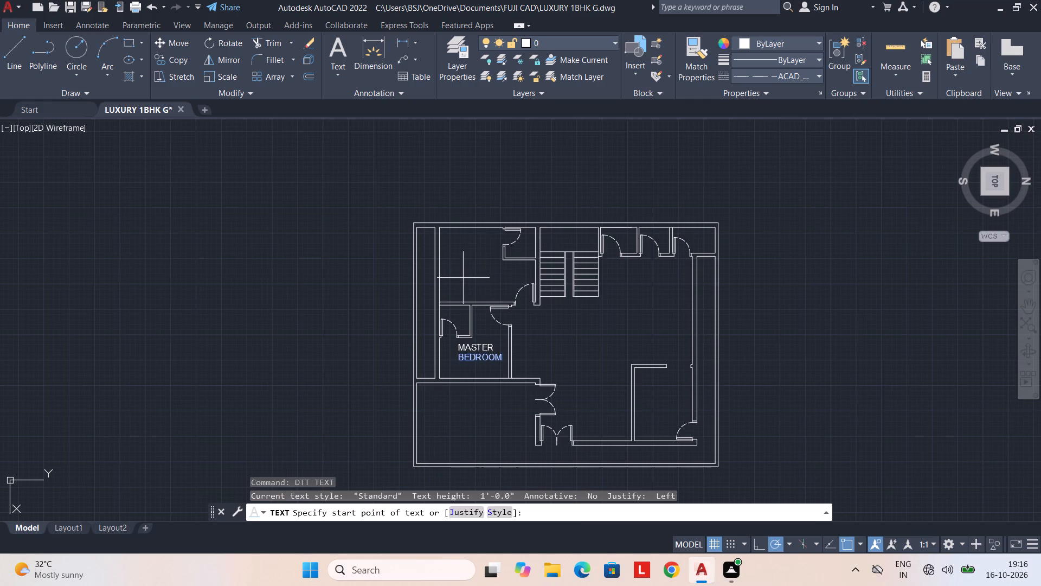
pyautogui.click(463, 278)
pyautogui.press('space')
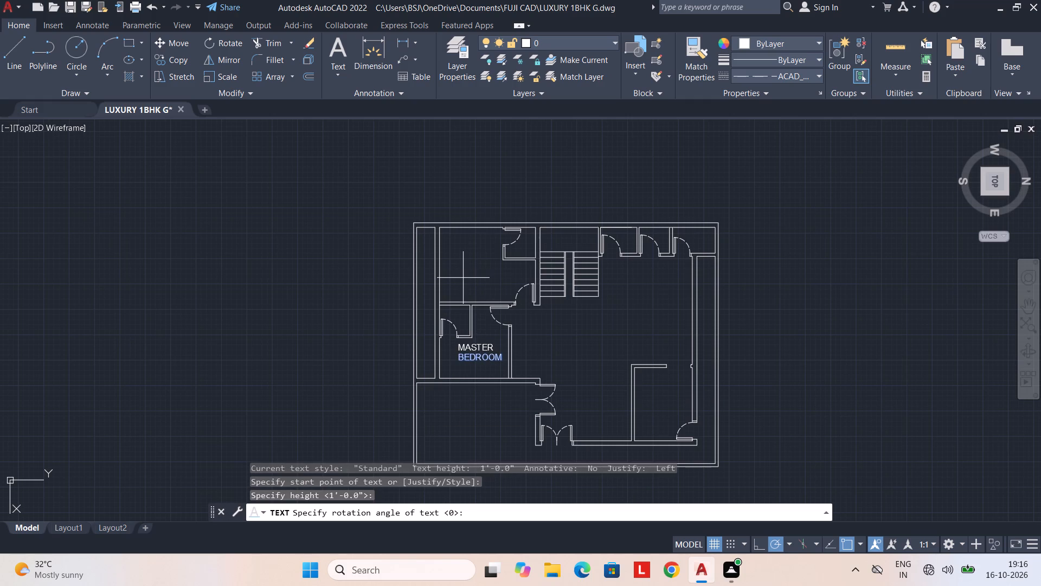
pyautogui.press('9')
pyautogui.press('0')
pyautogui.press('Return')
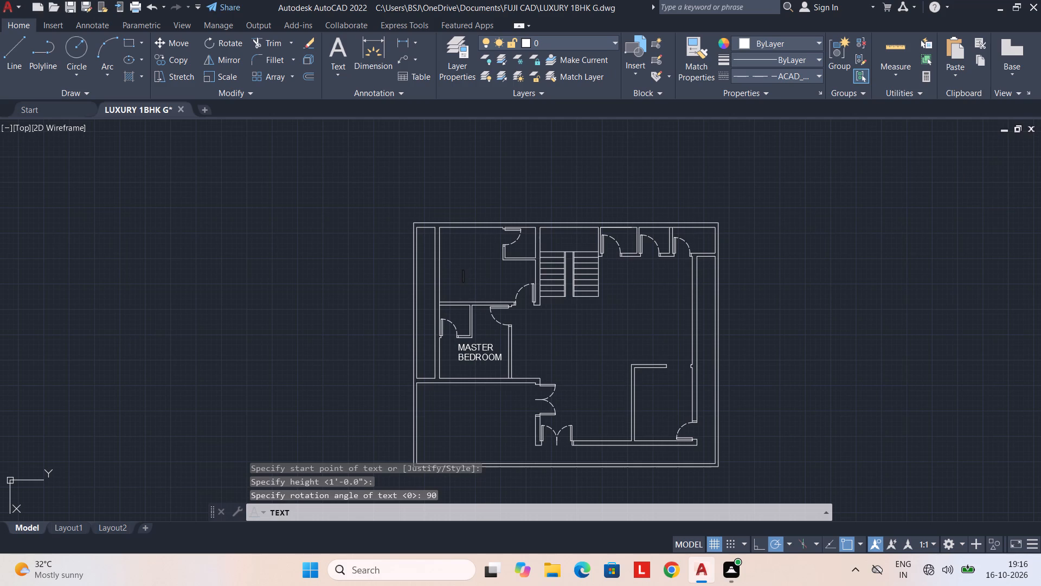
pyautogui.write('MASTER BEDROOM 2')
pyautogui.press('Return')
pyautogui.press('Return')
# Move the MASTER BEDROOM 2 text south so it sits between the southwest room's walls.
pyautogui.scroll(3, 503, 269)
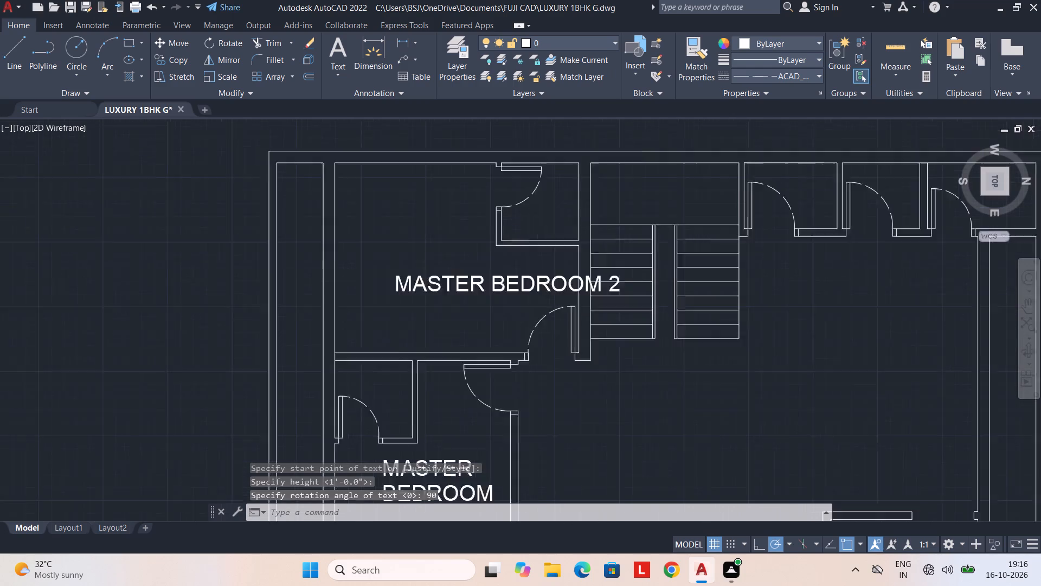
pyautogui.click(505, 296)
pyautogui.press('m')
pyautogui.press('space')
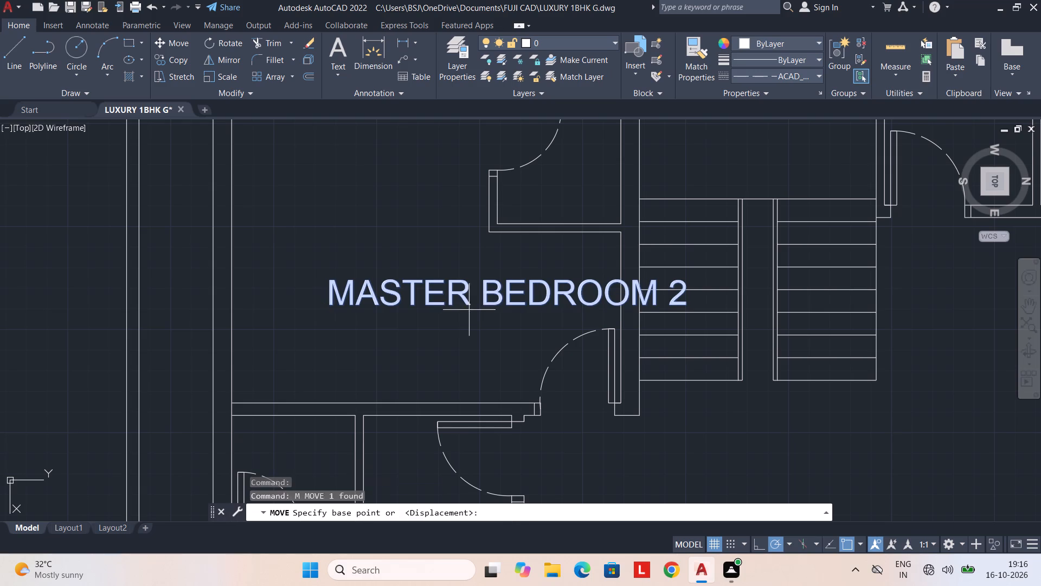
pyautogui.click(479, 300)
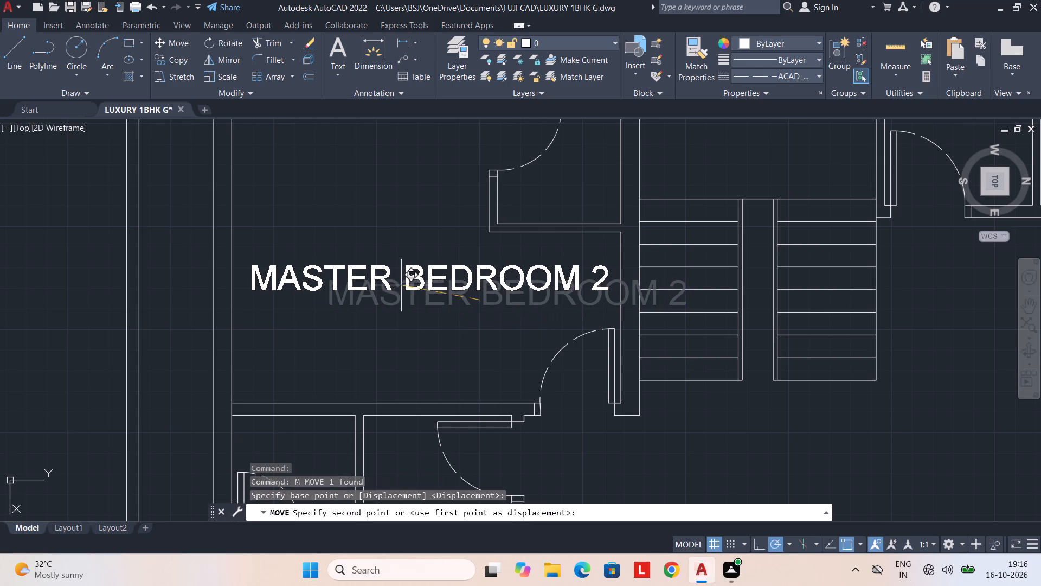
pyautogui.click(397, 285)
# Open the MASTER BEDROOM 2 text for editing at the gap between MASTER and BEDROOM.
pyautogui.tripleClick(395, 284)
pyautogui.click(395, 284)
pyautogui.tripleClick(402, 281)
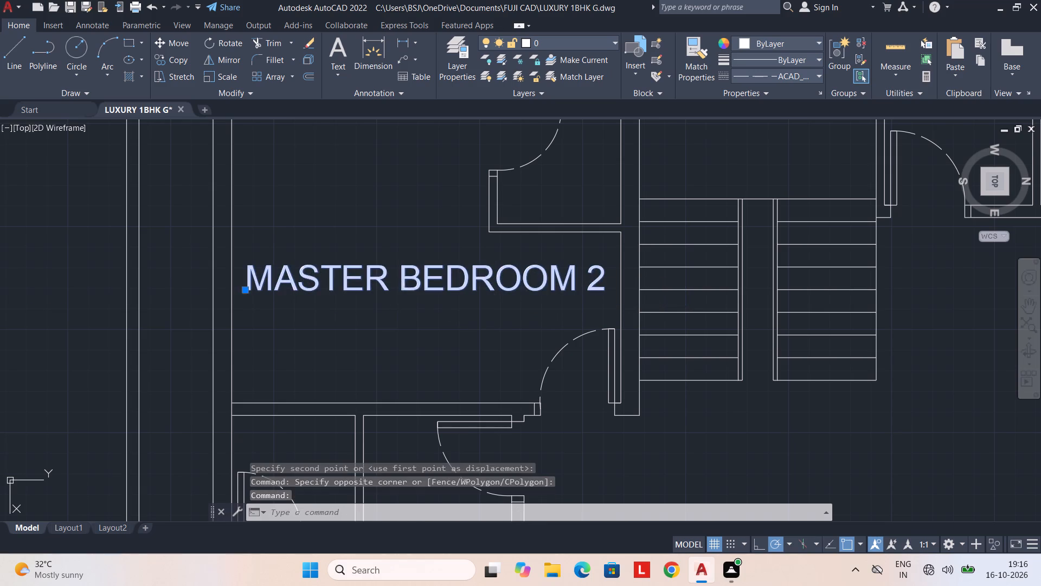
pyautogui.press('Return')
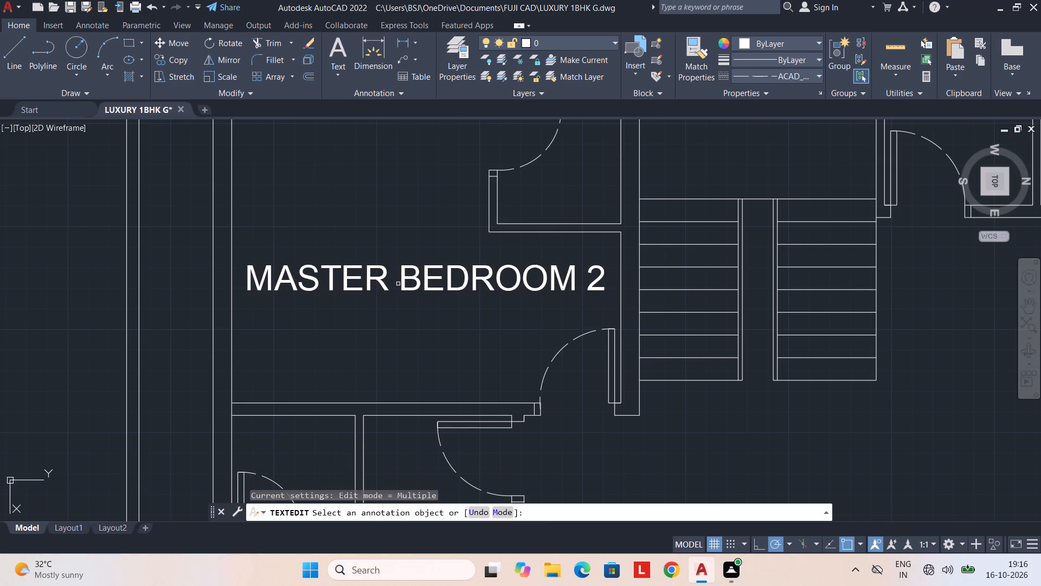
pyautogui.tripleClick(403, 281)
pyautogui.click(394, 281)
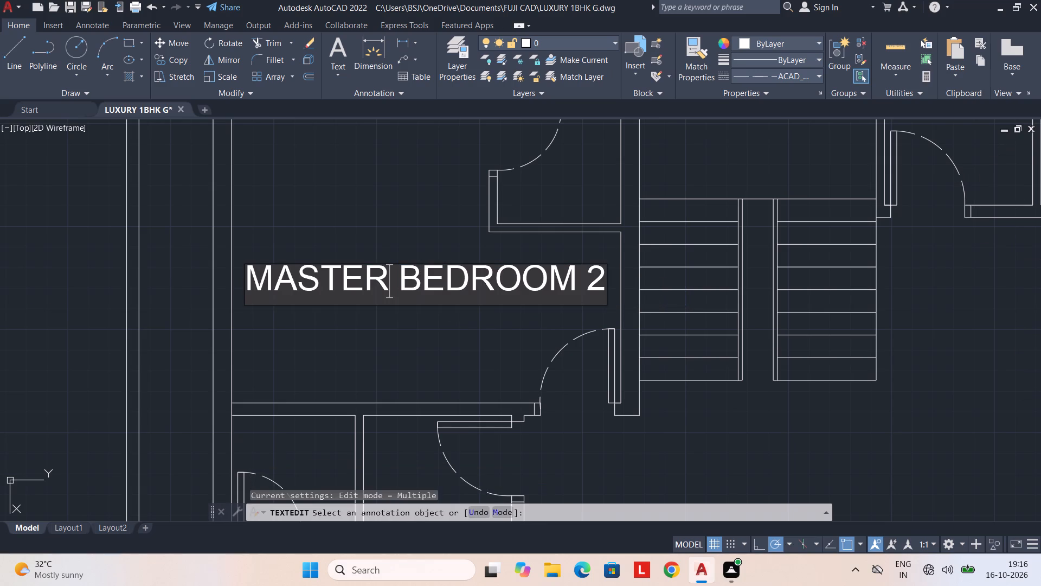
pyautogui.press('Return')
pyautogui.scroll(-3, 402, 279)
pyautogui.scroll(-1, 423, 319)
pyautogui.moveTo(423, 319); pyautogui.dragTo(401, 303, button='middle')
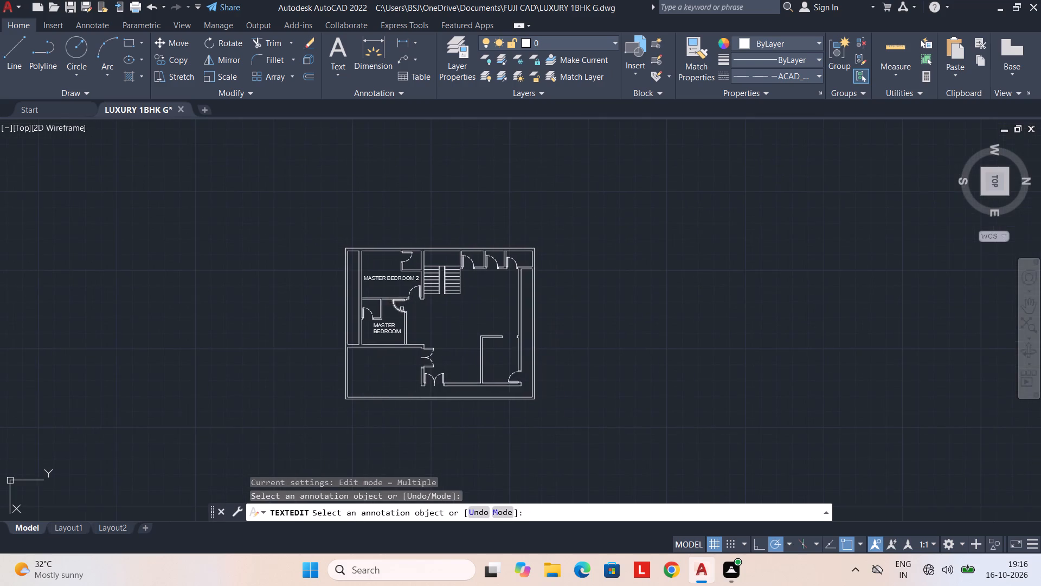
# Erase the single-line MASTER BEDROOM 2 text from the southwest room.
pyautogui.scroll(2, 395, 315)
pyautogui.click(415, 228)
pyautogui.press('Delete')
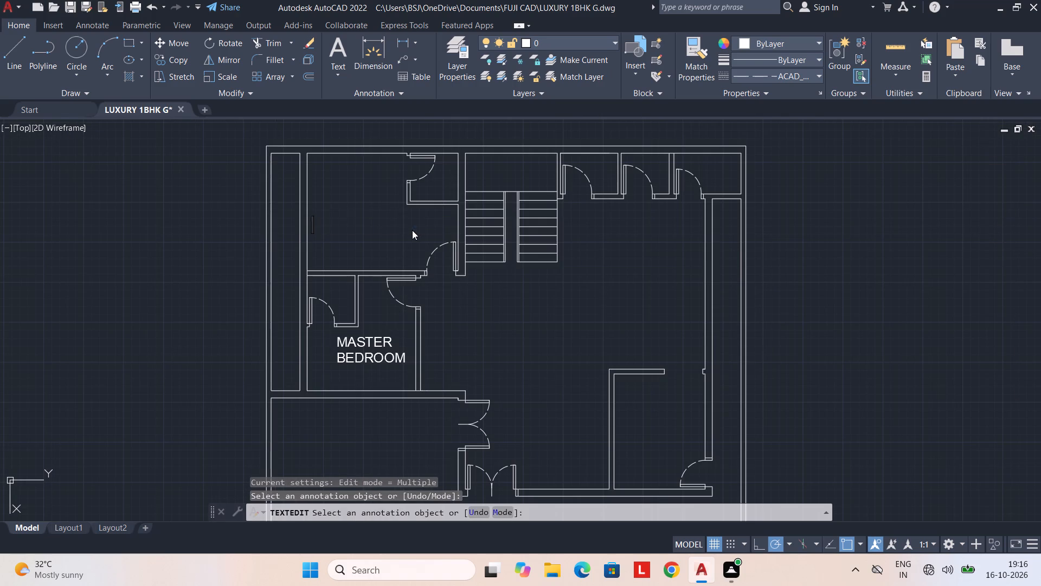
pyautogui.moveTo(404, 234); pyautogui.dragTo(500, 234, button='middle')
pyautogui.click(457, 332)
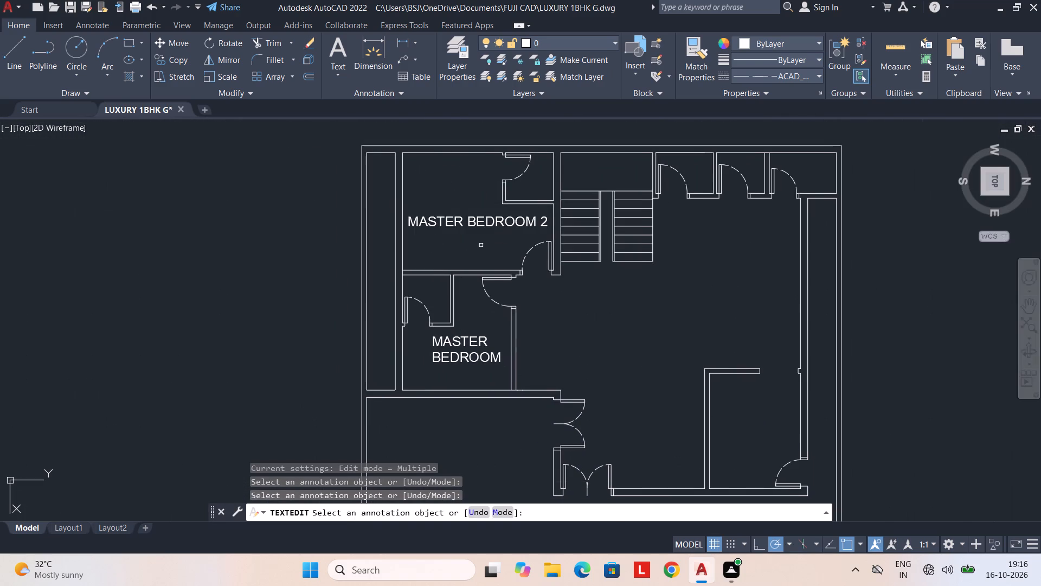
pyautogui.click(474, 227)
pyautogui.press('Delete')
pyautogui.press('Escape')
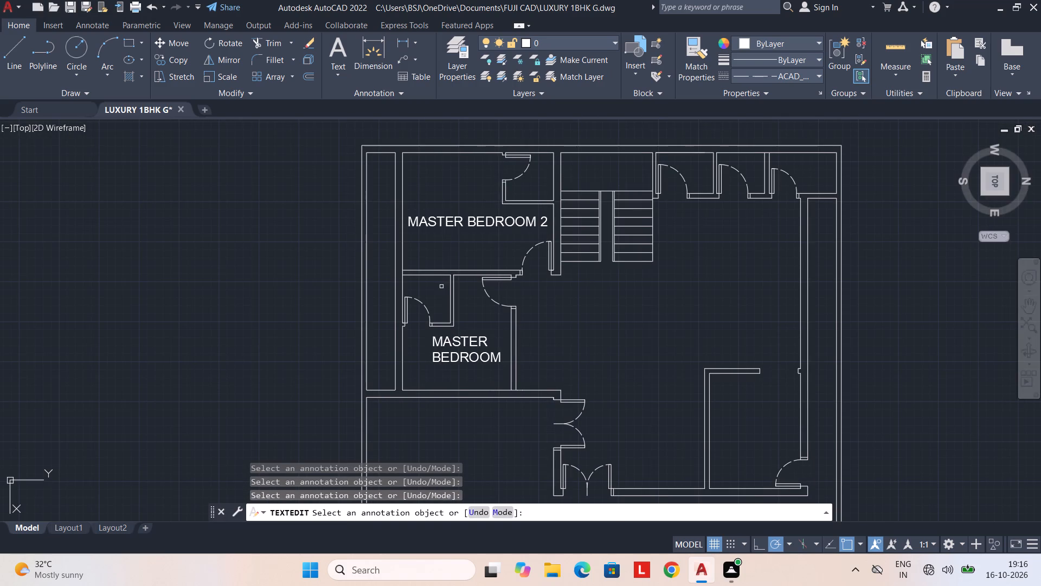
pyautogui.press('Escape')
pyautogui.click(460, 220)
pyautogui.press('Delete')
# Copy the MASTER and BEDROOM text lines and paste them into the southwest room.
pyautogui.click(446, 336)
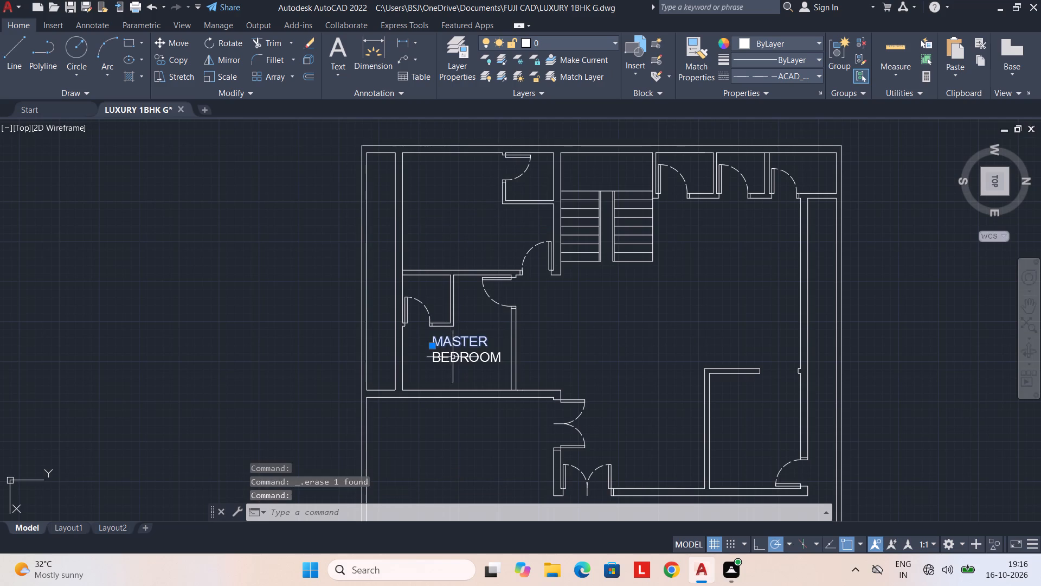
pyautogui.click(454, 362)
pyautogui.hotkey('ctrl', 'c')
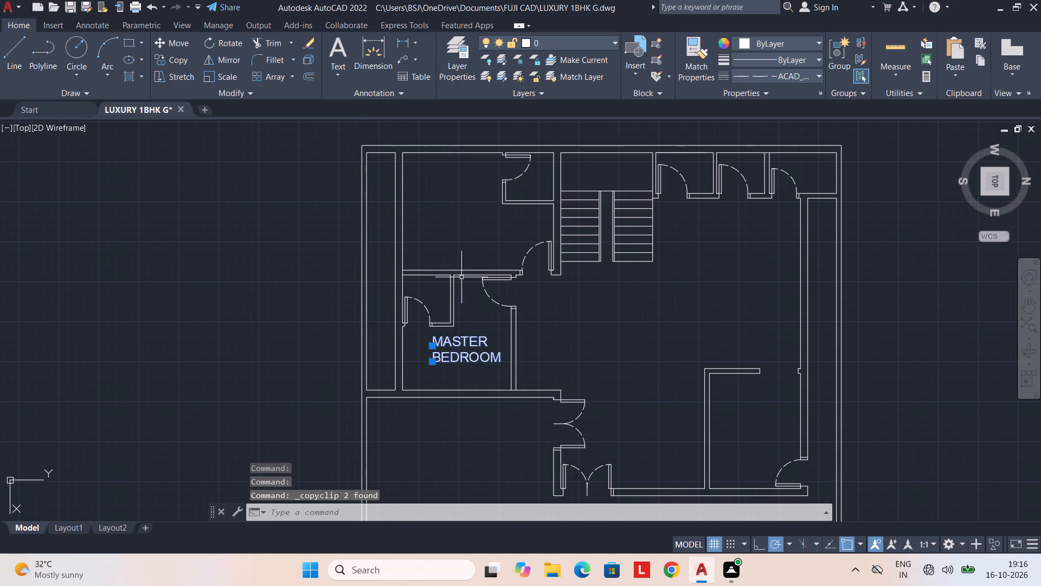
pyautogui.press('Escape')
pyautogui.hotkey('ctrl', 'v')
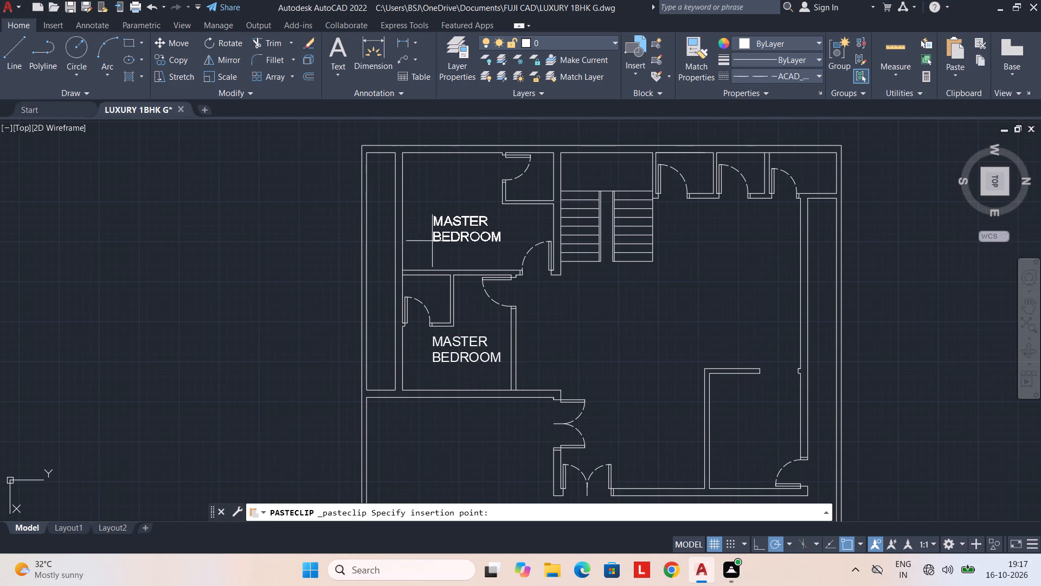
pyautogui.click(432, 236)
# Change the pasted BEDROOM line in the southwest room to read BEDROOM 2.
pyautogui.tripleClick(501, 233)
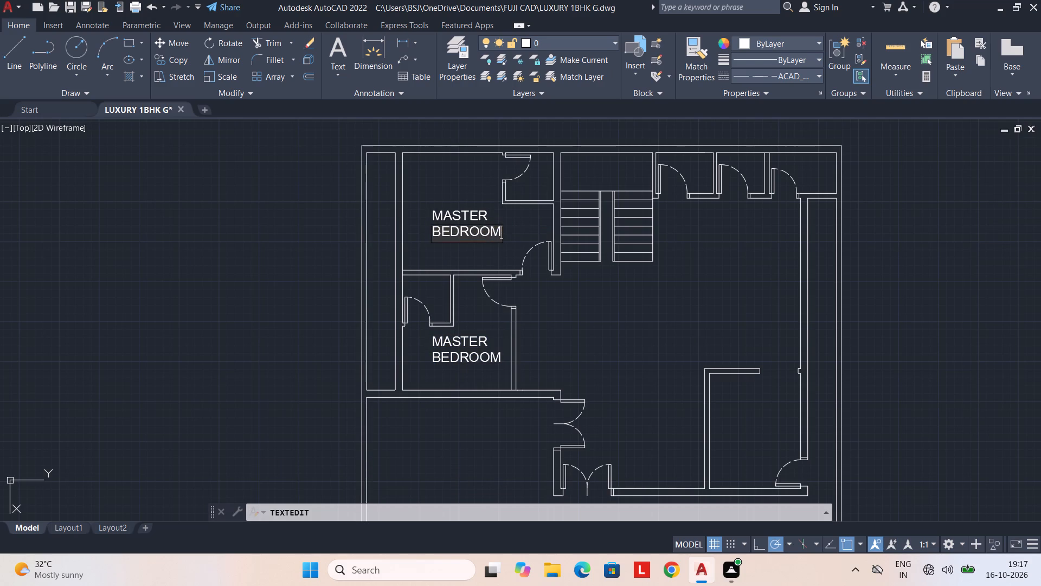
pyautogui.press('space')
pyautogui.write('2')
pyautogui.press('Return')
pyautogui.press('Return')
# Add single-line text reading TOILET, 1' high at 90°, in the small room attached to MASTER BEDROOM.
pyautogui.moveTo(492, 291); pyautogui.dragTo(446, 286, button='middle')
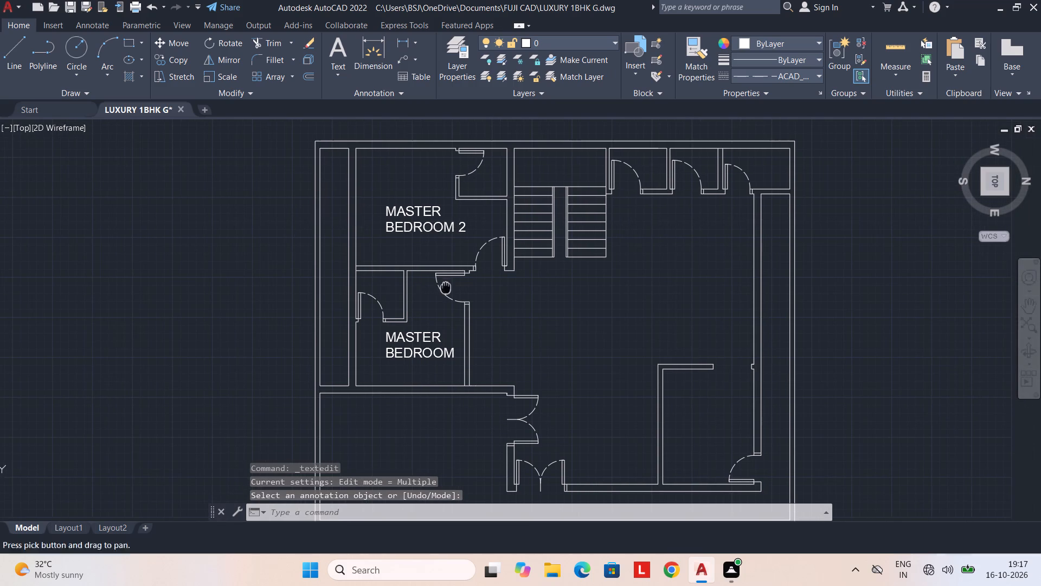
pyautogui.moveTo(432, 306); pyautogui.dragTo(503, 296, button='middle')
pyautogui.scroll(1, 445, 285)
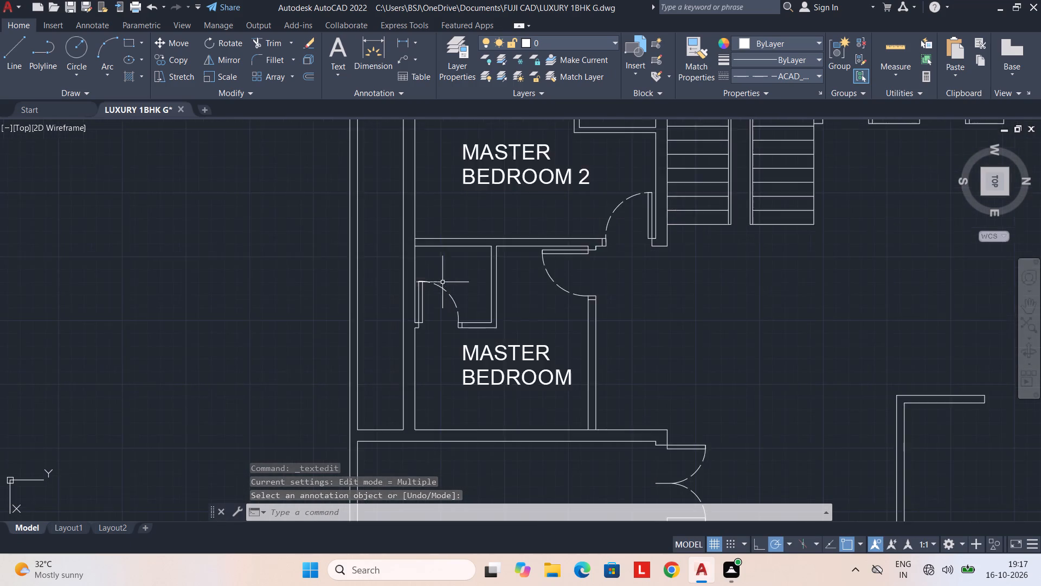
pyautogui.scroll(2, 440, 279)
pyautogui.write('DTT')
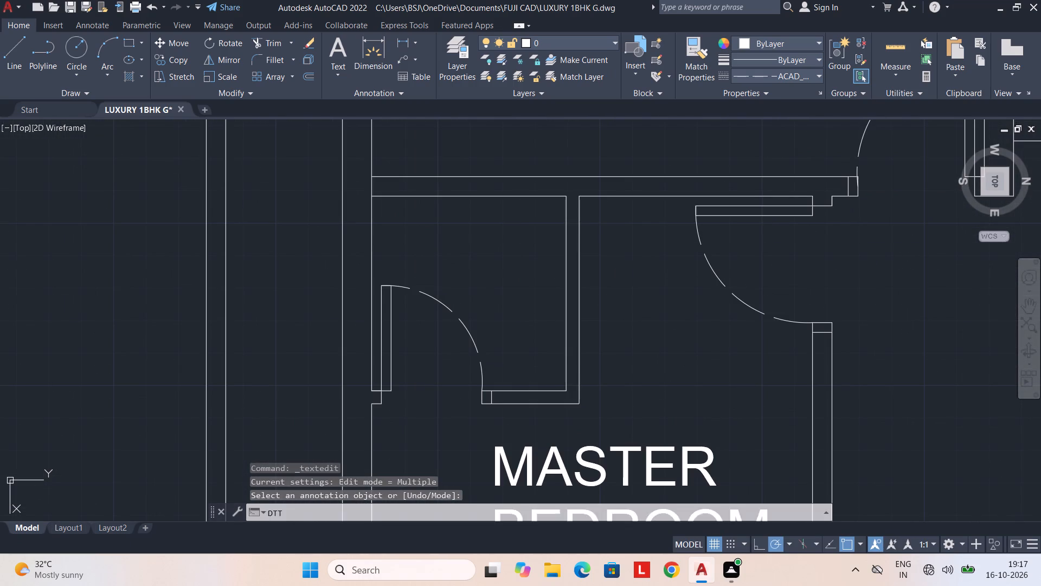
pyautogui.press('space')
pyautogui.click(412, 250)
pyautogui.press('space')
pyautogui.press('space')
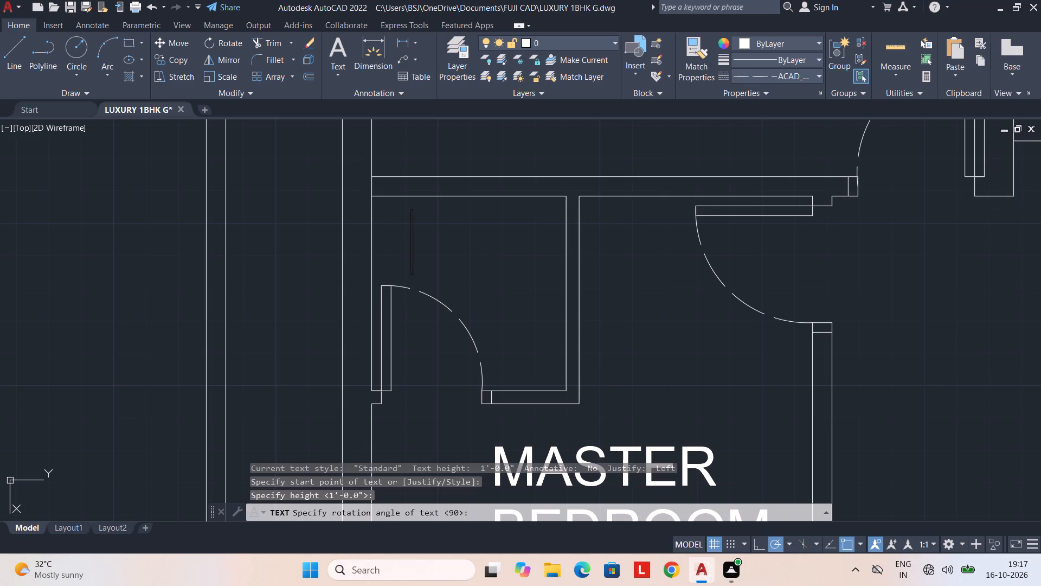
pyautogui.write('TOILET')
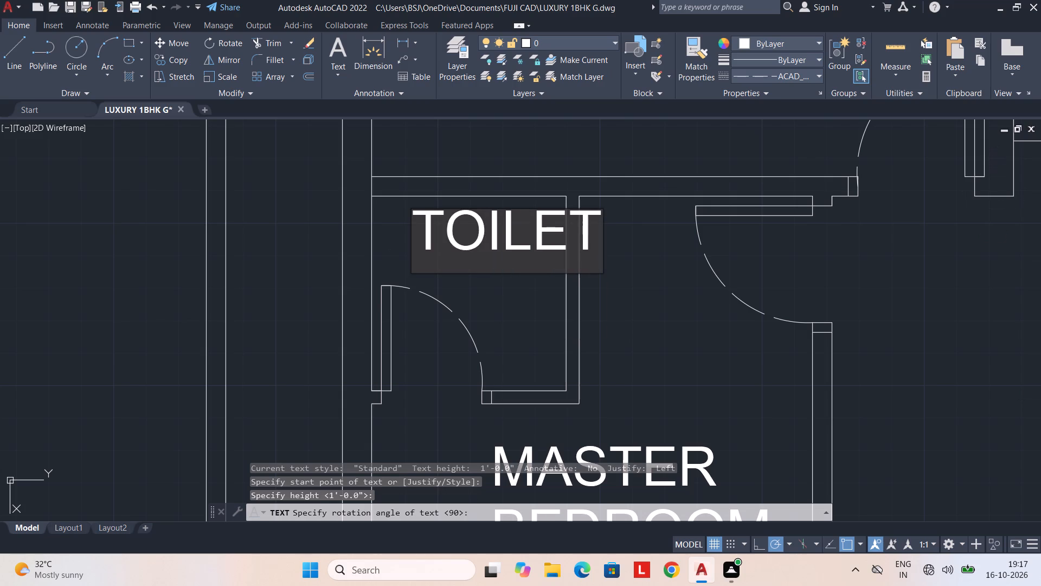
pyautogui.press('Return')
pyautogui.press('Return')
# Move the TOILET text southeast to fit inside the small attached room, just west of its door swing.
pyautogui.click(517, 242)
pyautogui.click(509, 251)
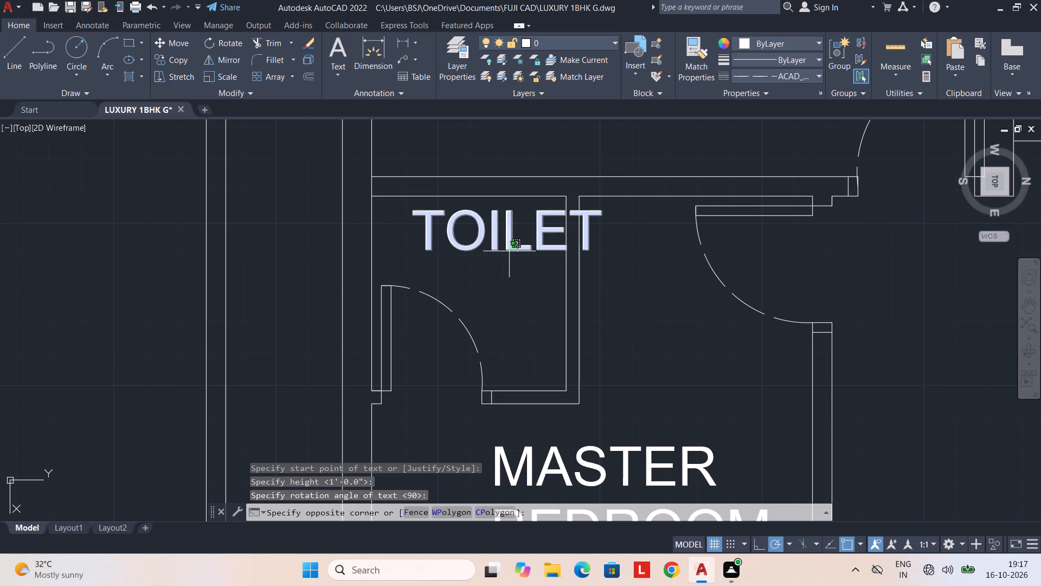
pyautogui.press('m')
pyautogui.press('space')
pyautogui.click(513, 239)
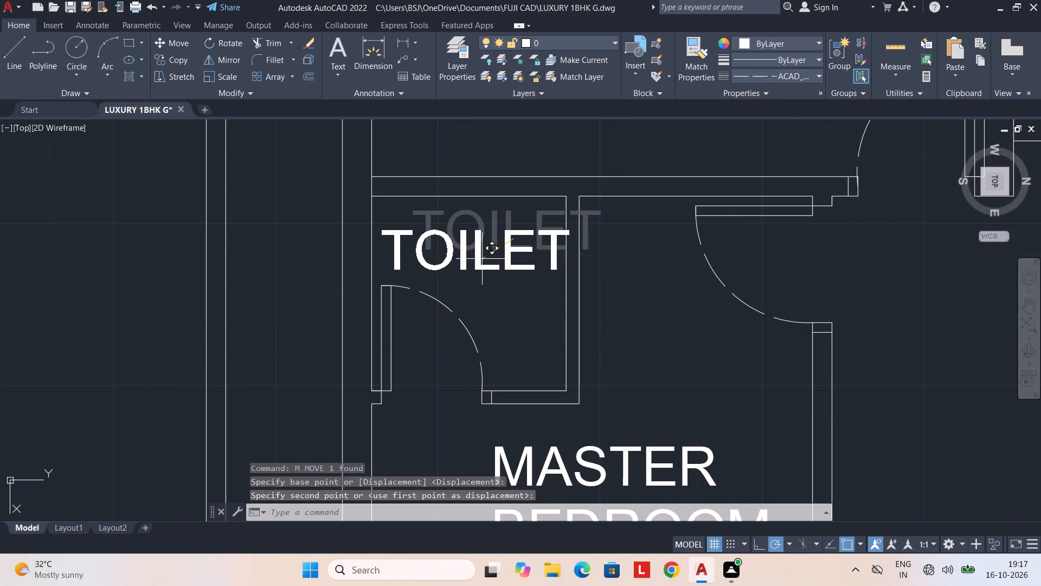
pyautogui.click(482, 259)
# Copy the TOILET text into the small room attached to MASTER BEDROOM 2.
pyautogui.click(477, 264)
pyautogui.click(473, 267)
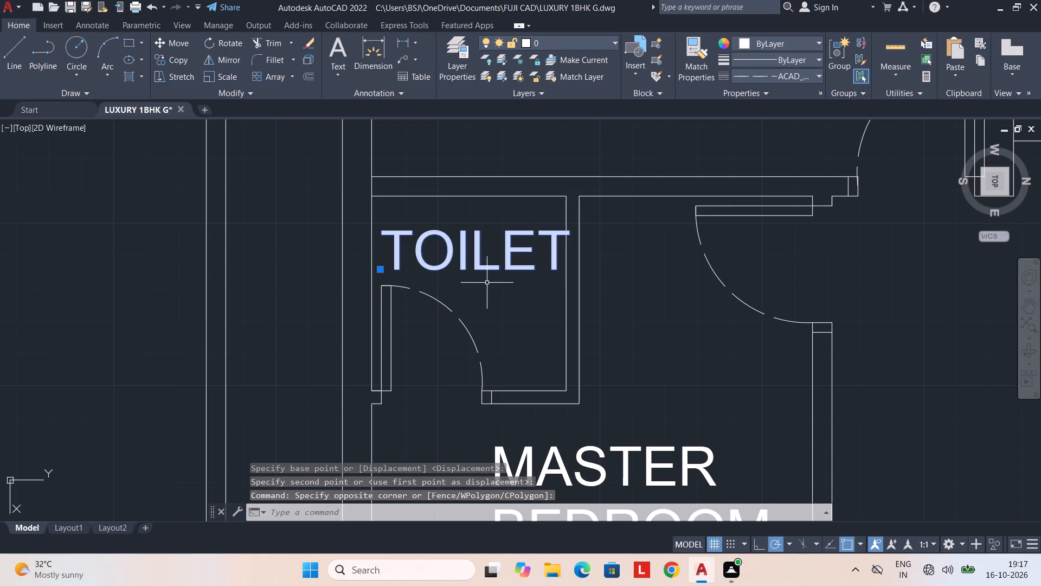
pyautogui.write('CO')
pyautogui.press('space')
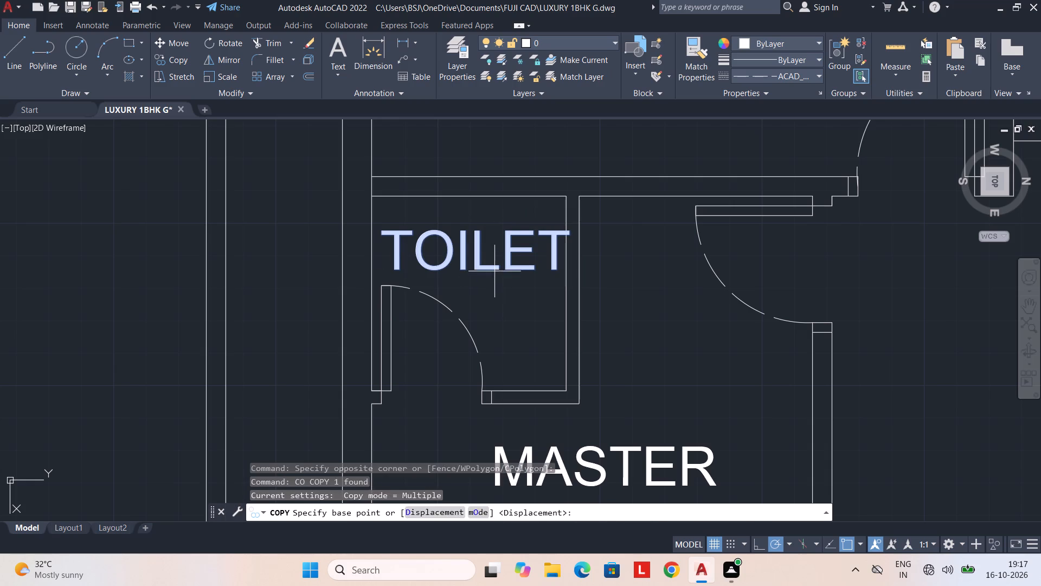
pyautogui.click(494, 271)
pyautogui.moveTo(611, 208); pyautogui.dragTo(461, 368, button='middle')
pyautogui.scroll(-3, 552, 291)
pyautogui.moveTo(573, 282); pyautogui.dragTo(498, 318, button='middle')
pyautogui.scroll(2, 530, 269)
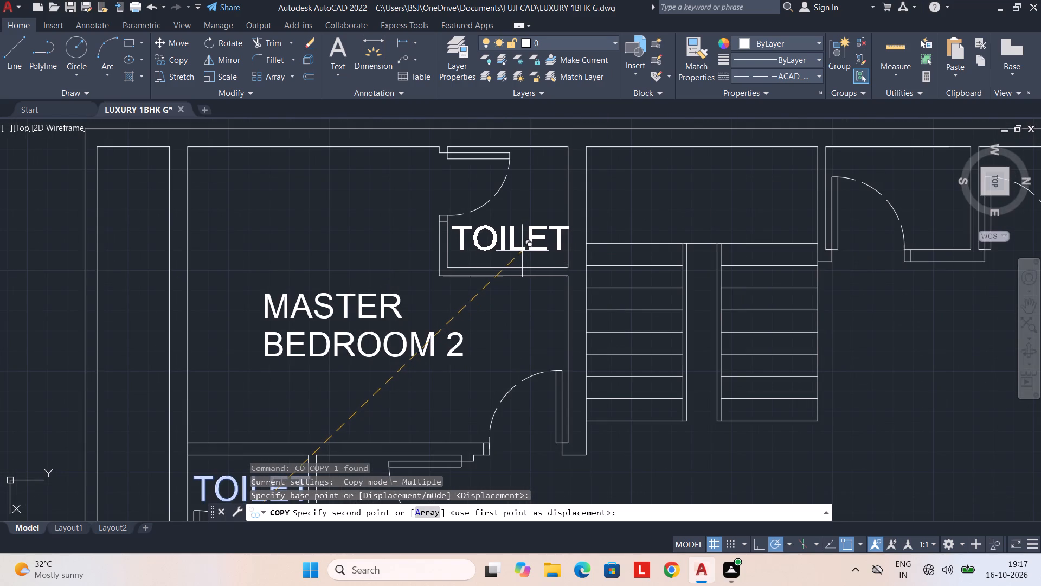
pyautogui.click(521, 251)
pyautogui.scroll(-2, 551, 270)
pyautogui.moveTo(576, 314); pyautogui.dragTo(509, 302, button='middle')
pyautogui.press('Escape')
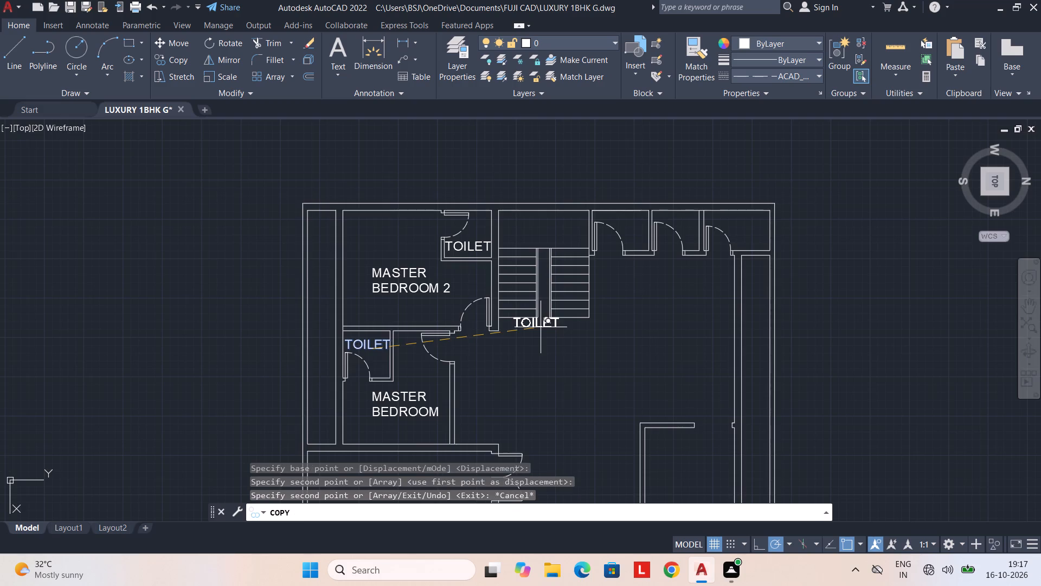
# Add single-line text reading HALL/LIVING AREA, 1' high at 90°, in the open area between MASTER BEDROOM and the northeast room.
pyautogui.moveTo(652, 317); pyautogui.dragTo(530, 327, button='middle')
pyautogui.moveTo(530, 323); pyautogui.dragTo(592, 204, button='middle')
pyautogui.moveTo(537, 320); pyautogui.dragTo(536, 272, button='middle')
pyautogui.middleClick(524, 300)
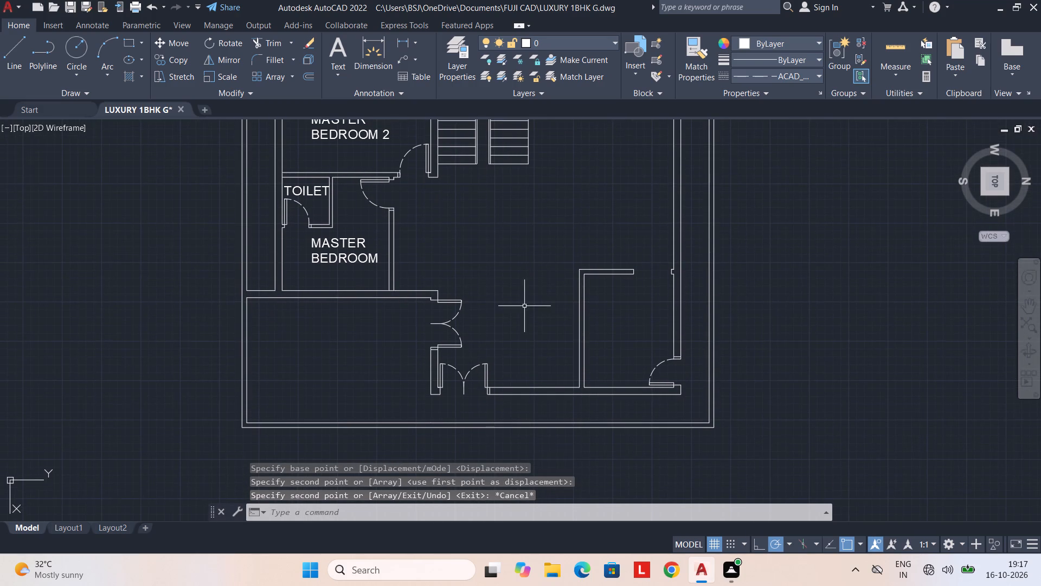
pyautogui.write('DTT')
pyautogui.press('space')
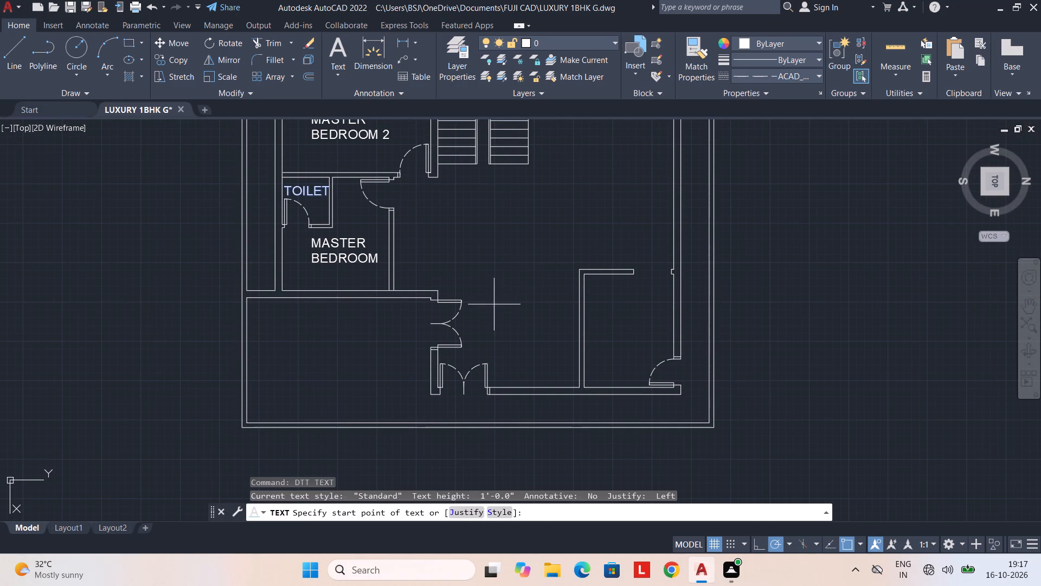
pyautogui.click(494, 300)
pyautogui.press('space')
pyautogui.press('space')
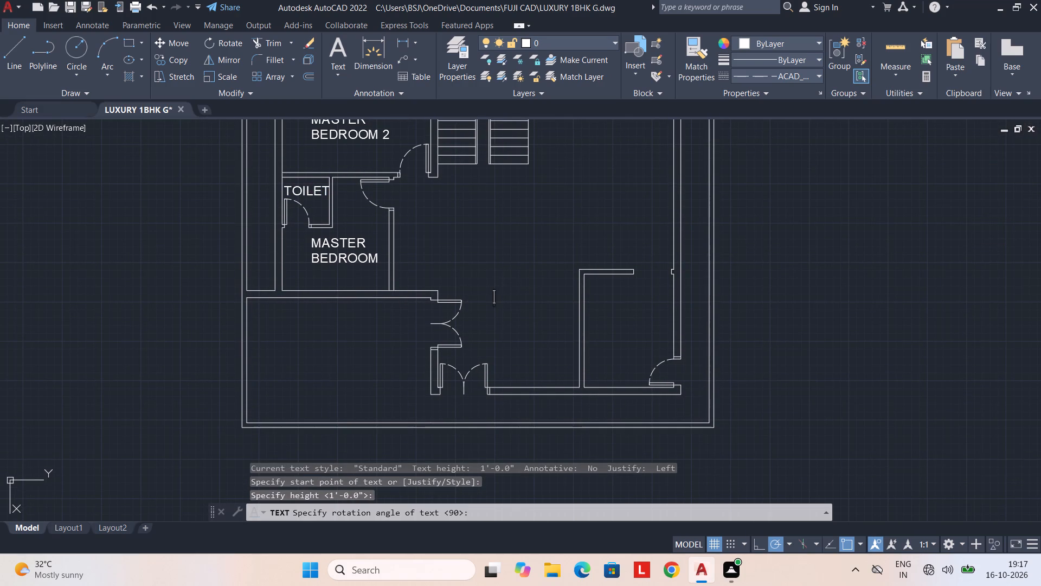
pyautogui.write('HALL')
pyautogui.write('/LII')
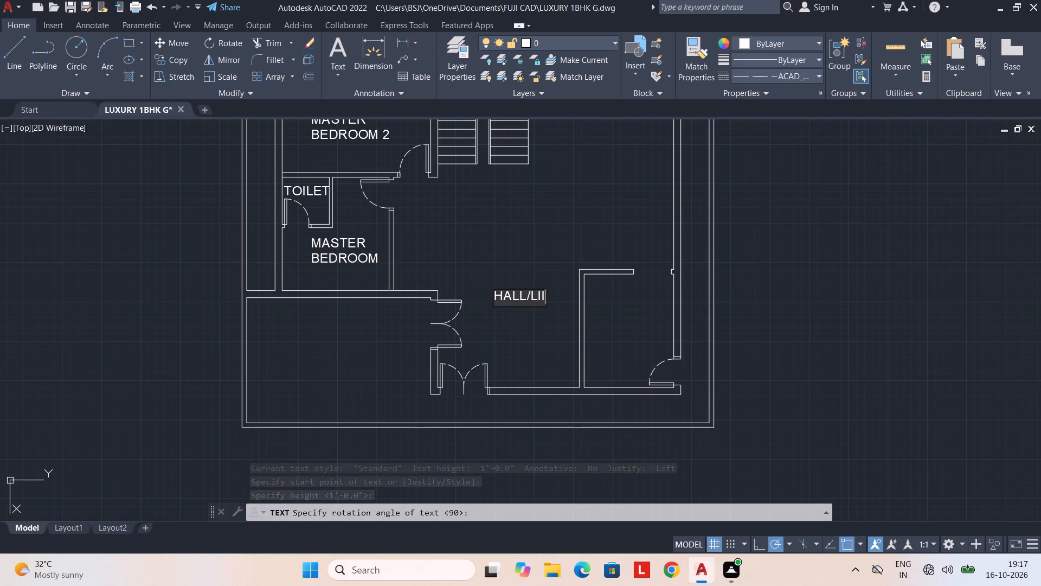
pyautogui.press('BackSpace')
pyautogui.write('VING AREA')
pyautogui.press('Return')
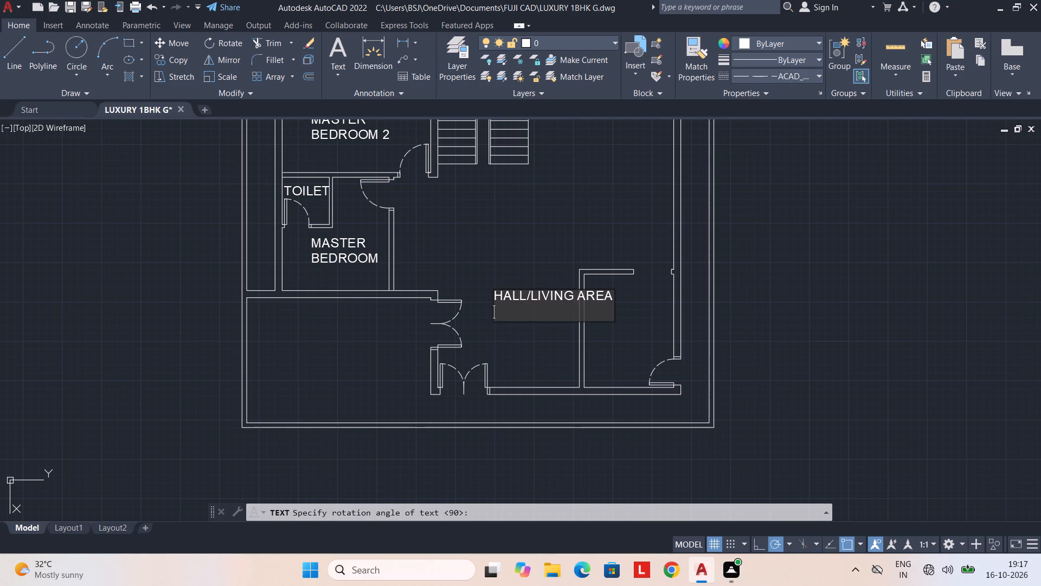
pyautogui.press('Return')
# Move the HALL/LIVING AREA text south and slightly west, clear of the northeast room's wall.
pyautogui.click(531, 297)
pyautogui.press('m')
pyautogui.press('space')
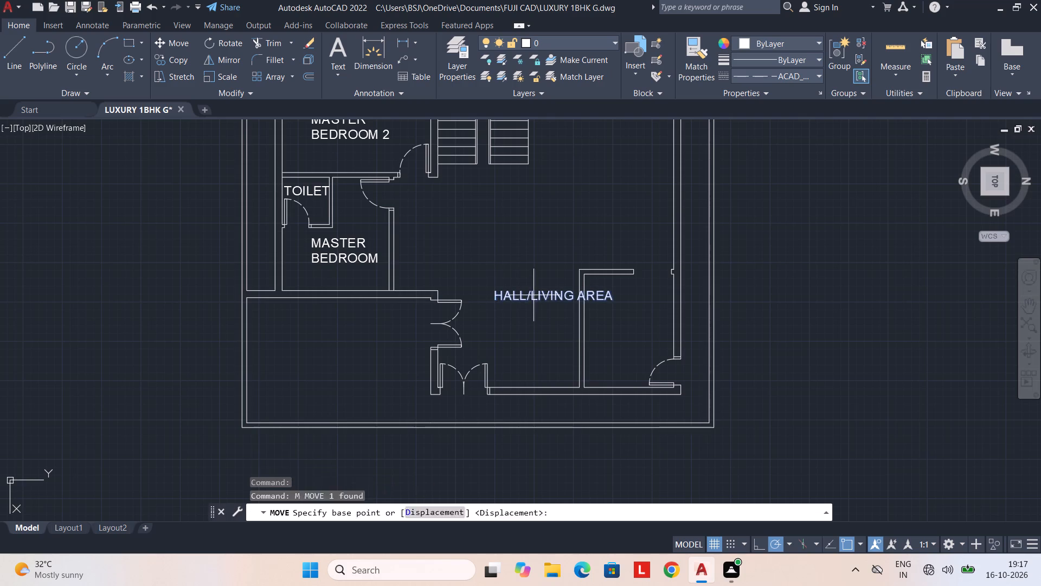
pyautogui.click(534, 295)
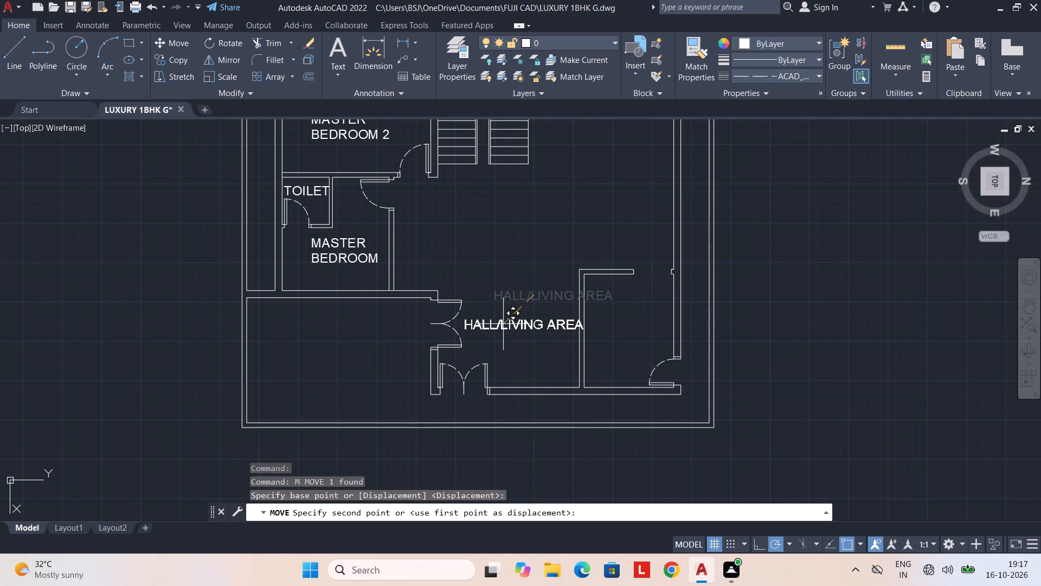
pyautogui.click(486, 281)
# Add single-line text reading KITCHEN, 1' high at 90°, inside the northeast room.
pyautogui.moveTo(513, 326); pyautogui.dragTo(425, 341, button='middle')
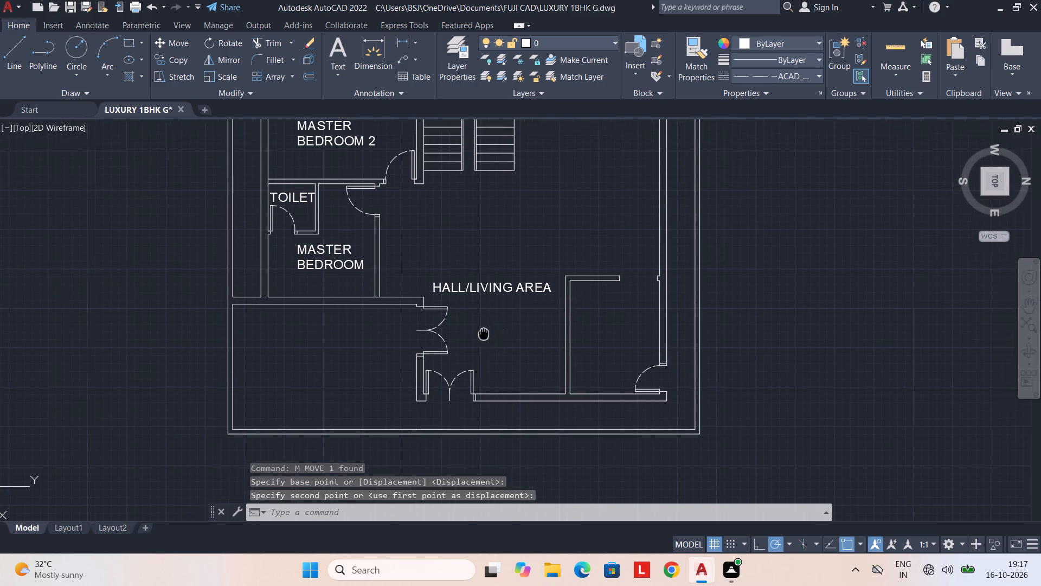
pyautogui.moveTo(425, 341); pyautogui.dragTo(423, 342, button='middle')
pyautogui.scroll(1, 522, 356)
pyautogui.write('DT')
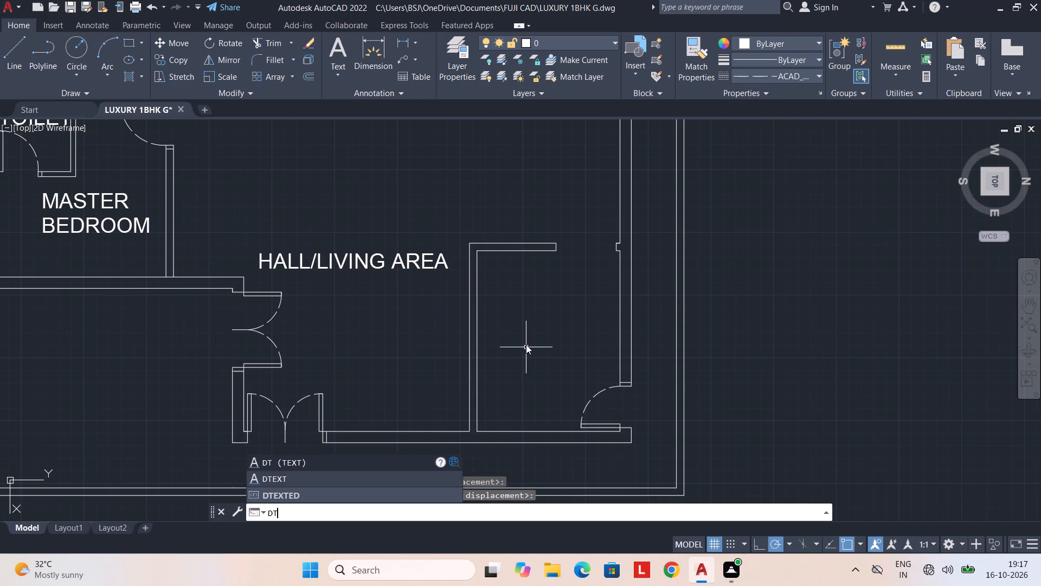
pyautogui.press('space')
pyautogui.click(526, 337)
pyautogui.press('space')
pyautogui.press('space')
pyautogui.write('KITCHEN')
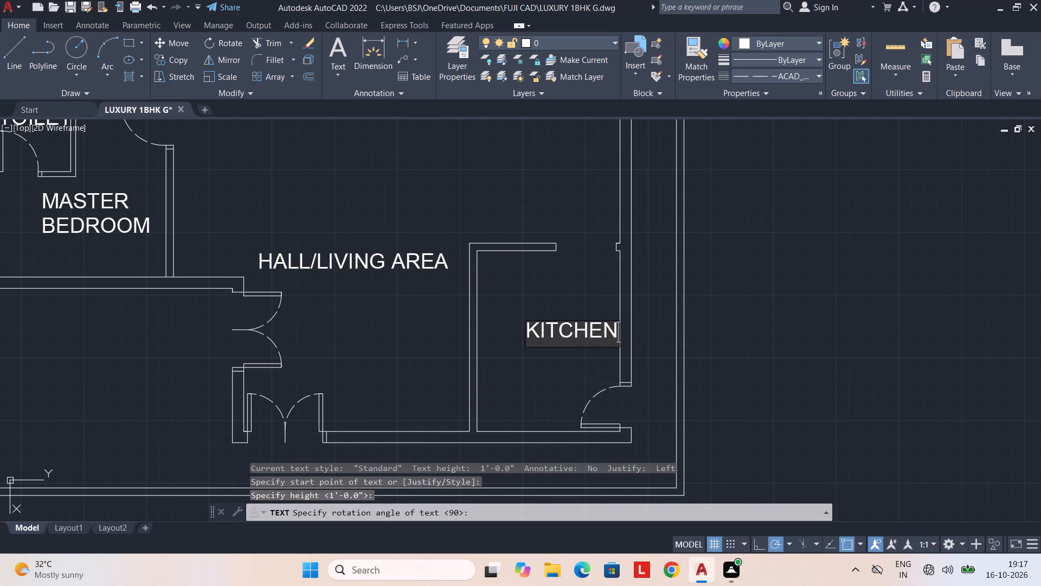
pyautogui.press('Return')
pyautogui.press('Return')
# Move the KITCHEN text slightly south to centre it between the room's side walls.
pyautogui.click(537, 336)
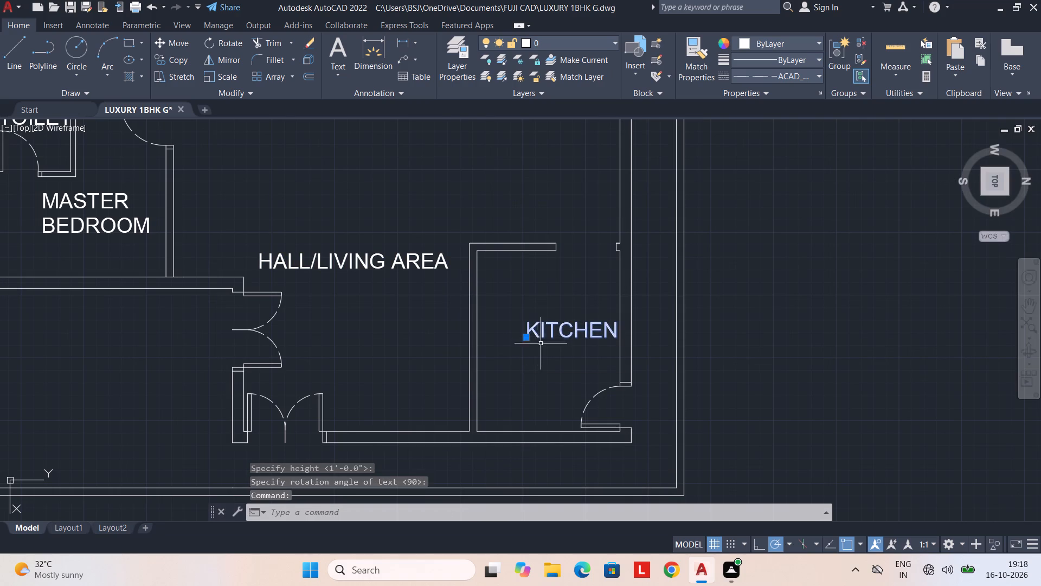
pyautogui.write('M')
pyautogui.press('space')
pyautogui.click(553, 338)
pyautogui.click(529, 338)
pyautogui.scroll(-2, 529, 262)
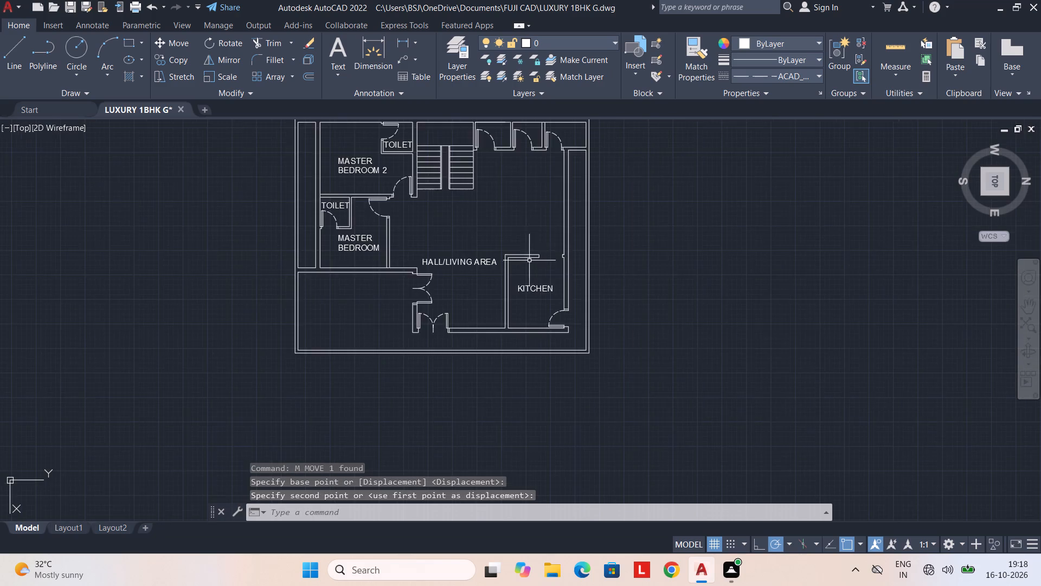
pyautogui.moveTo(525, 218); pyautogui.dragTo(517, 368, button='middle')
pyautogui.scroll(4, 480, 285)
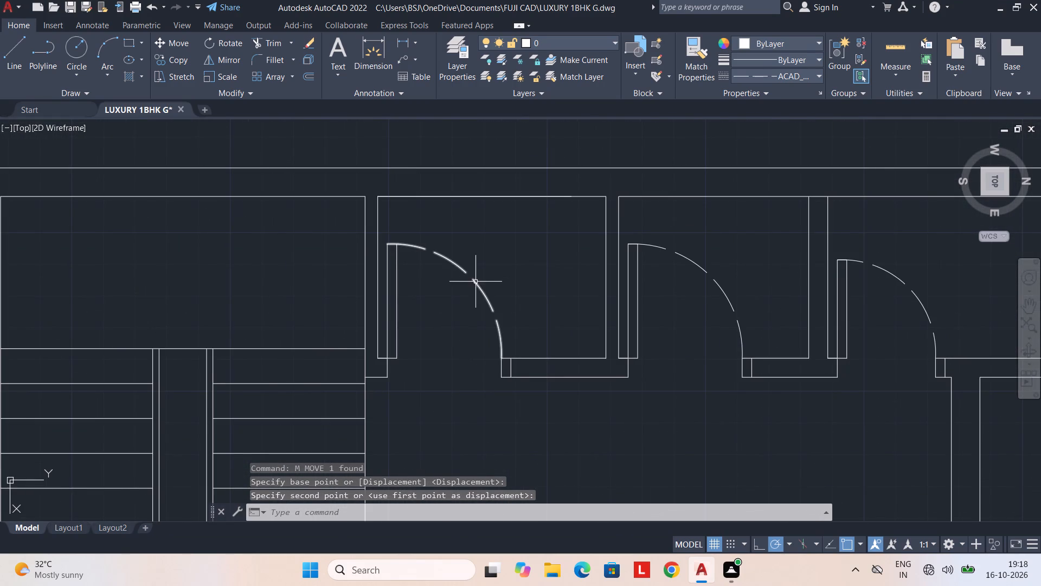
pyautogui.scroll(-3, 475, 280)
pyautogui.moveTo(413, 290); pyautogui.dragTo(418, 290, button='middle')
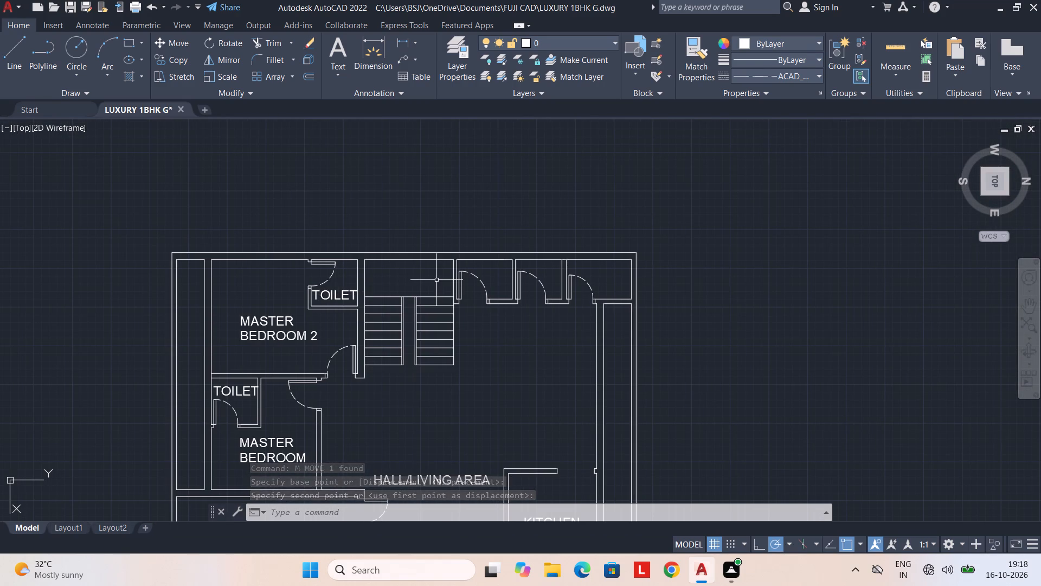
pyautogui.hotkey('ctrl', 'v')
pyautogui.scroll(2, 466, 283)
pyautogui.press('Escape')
# Copy the TOILET text from beside MASTER BEDROOM 2 into the small room just north of the staircase.
pyautogui.moveTo(379, 295); pyautogui.dragTo(615, 249, button='middle')
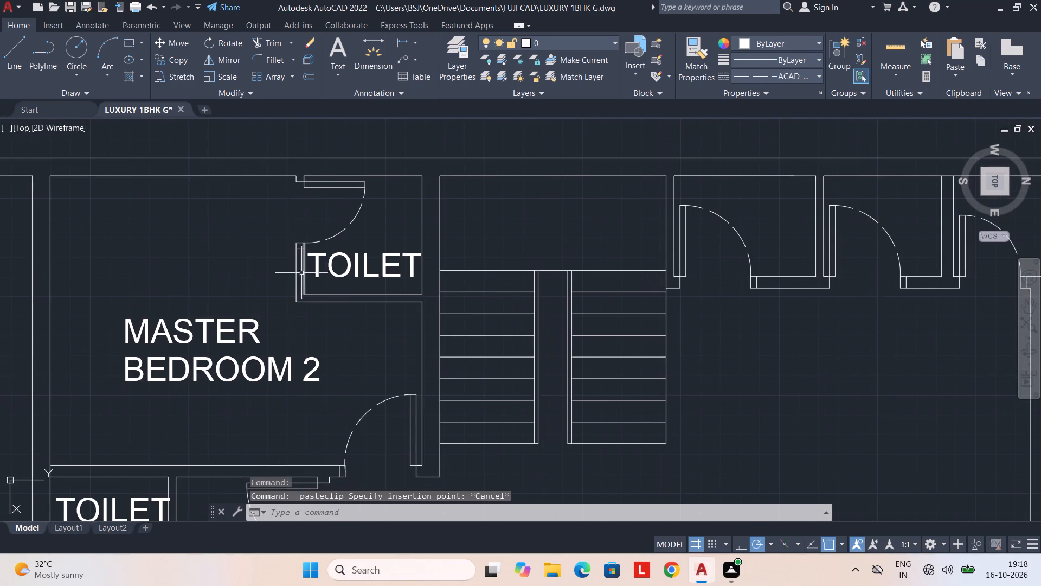
pyautogui.click(346, 266)
pyautogui.hotkey('ctrl', 'c')
pyautogui.press('Escape')
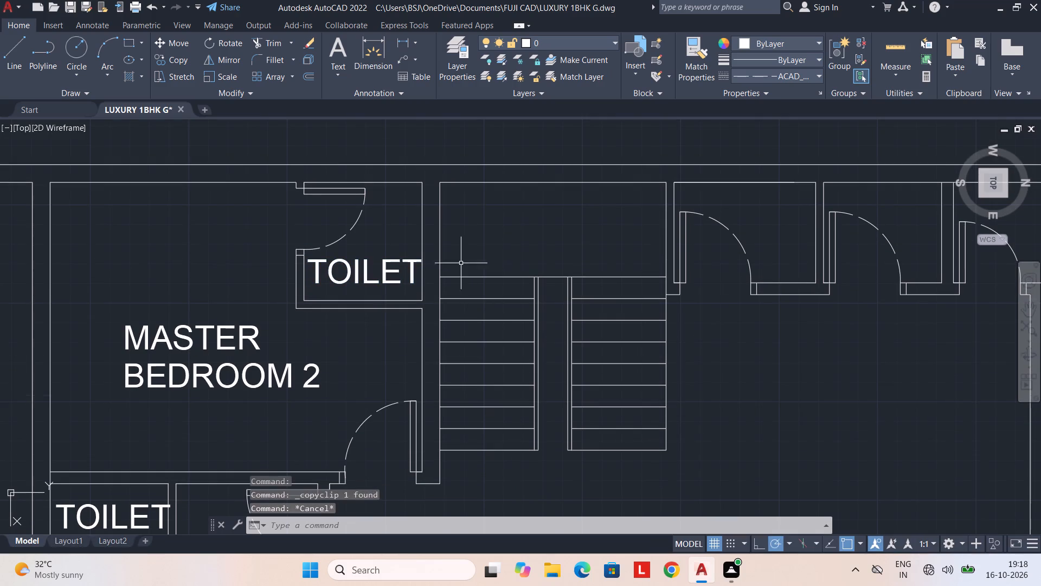
pyautogui.hotkey('ctrl', 'v')
pyautogui.scroll(1, 718, 234)
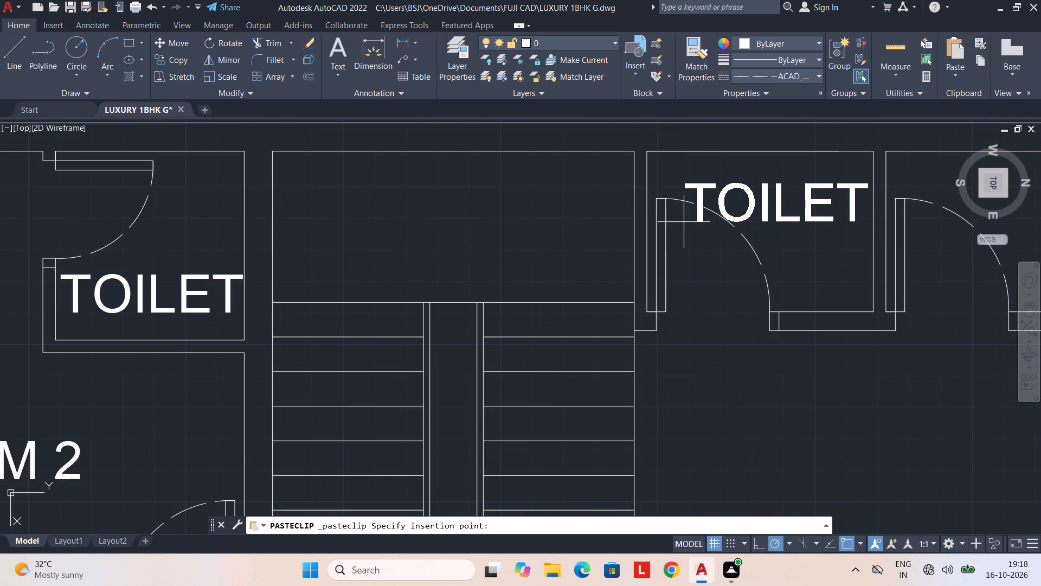
pyautogui.click(681, 225)
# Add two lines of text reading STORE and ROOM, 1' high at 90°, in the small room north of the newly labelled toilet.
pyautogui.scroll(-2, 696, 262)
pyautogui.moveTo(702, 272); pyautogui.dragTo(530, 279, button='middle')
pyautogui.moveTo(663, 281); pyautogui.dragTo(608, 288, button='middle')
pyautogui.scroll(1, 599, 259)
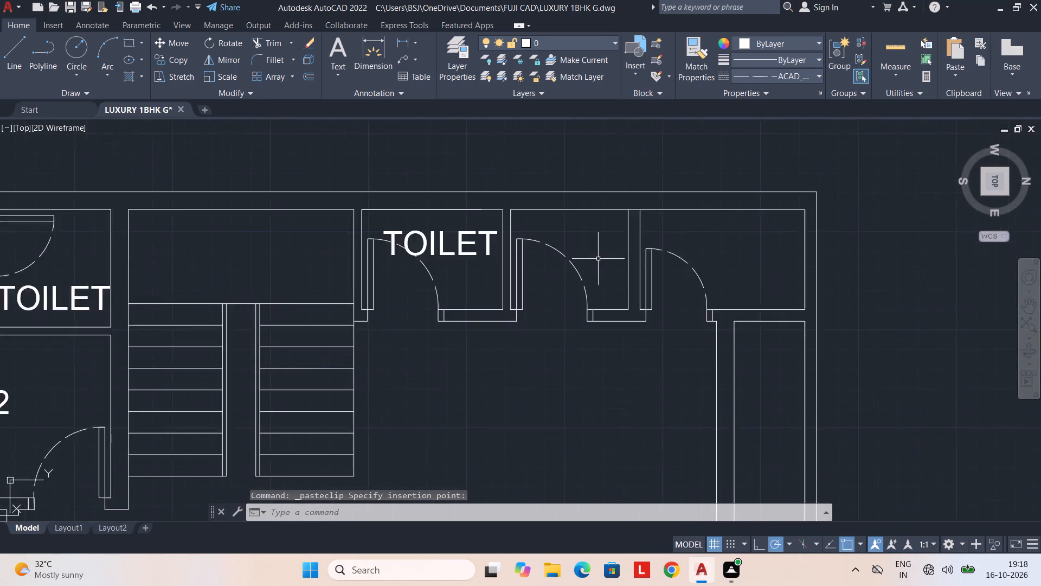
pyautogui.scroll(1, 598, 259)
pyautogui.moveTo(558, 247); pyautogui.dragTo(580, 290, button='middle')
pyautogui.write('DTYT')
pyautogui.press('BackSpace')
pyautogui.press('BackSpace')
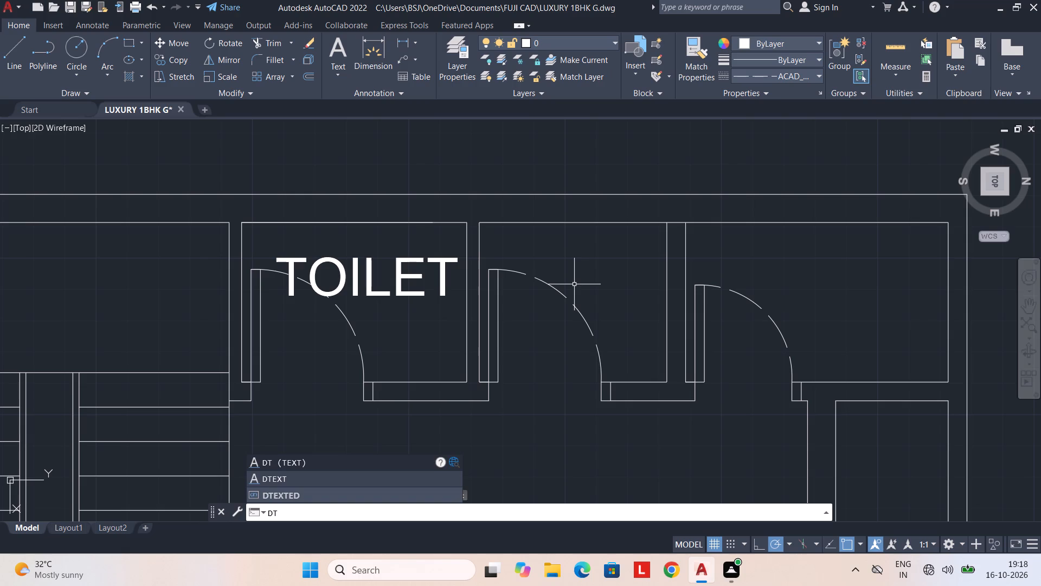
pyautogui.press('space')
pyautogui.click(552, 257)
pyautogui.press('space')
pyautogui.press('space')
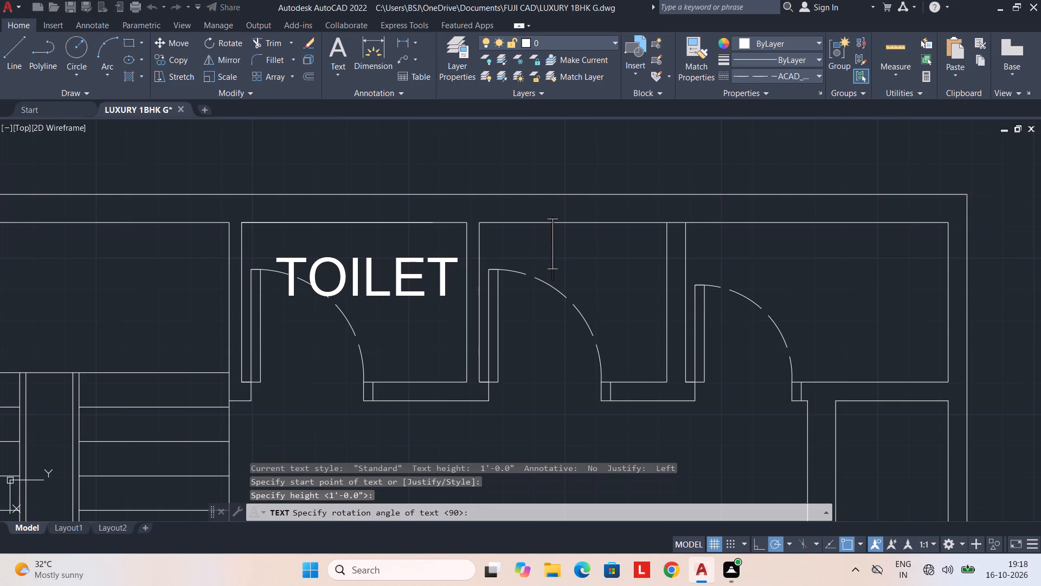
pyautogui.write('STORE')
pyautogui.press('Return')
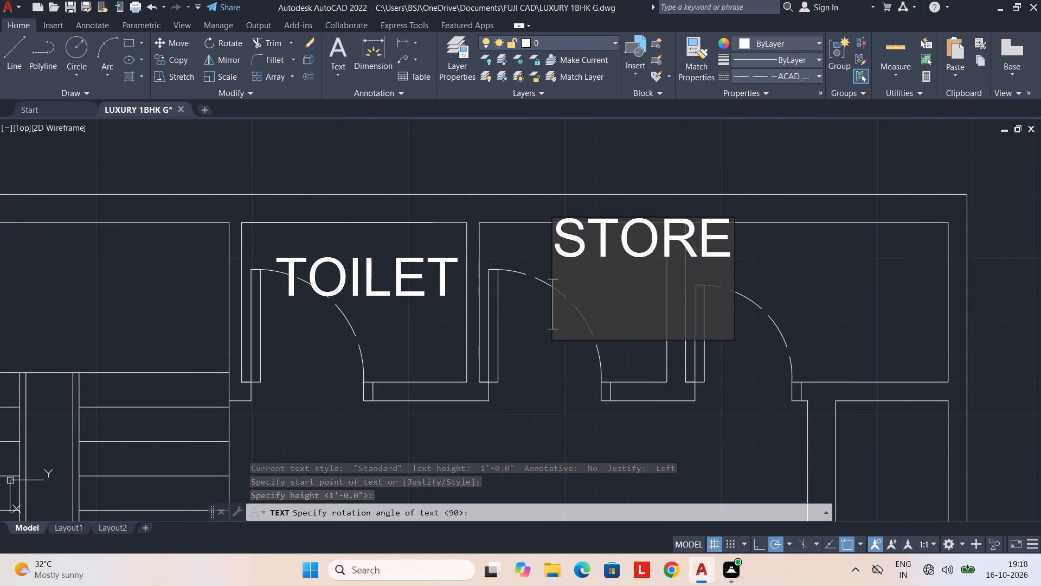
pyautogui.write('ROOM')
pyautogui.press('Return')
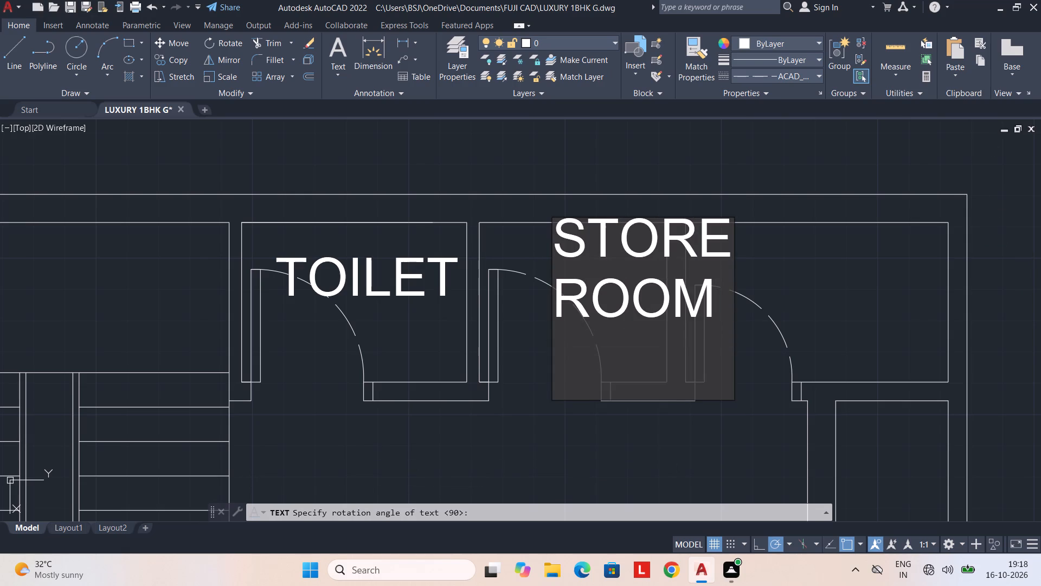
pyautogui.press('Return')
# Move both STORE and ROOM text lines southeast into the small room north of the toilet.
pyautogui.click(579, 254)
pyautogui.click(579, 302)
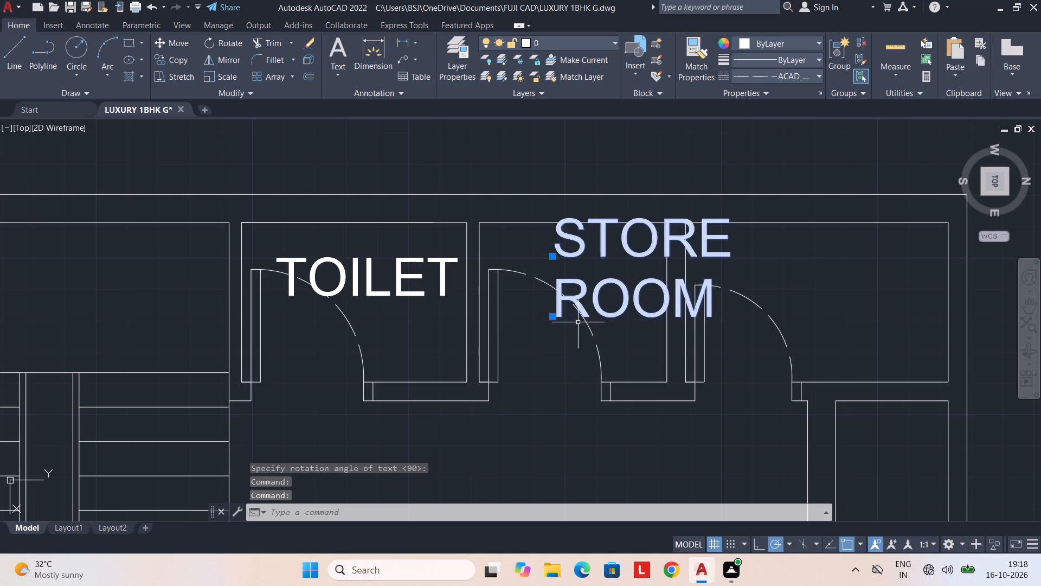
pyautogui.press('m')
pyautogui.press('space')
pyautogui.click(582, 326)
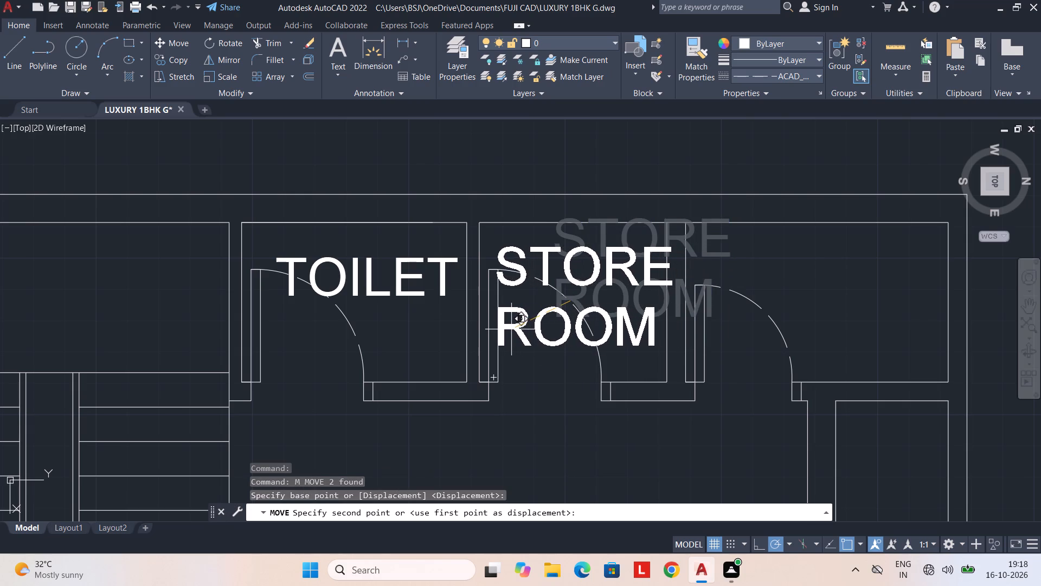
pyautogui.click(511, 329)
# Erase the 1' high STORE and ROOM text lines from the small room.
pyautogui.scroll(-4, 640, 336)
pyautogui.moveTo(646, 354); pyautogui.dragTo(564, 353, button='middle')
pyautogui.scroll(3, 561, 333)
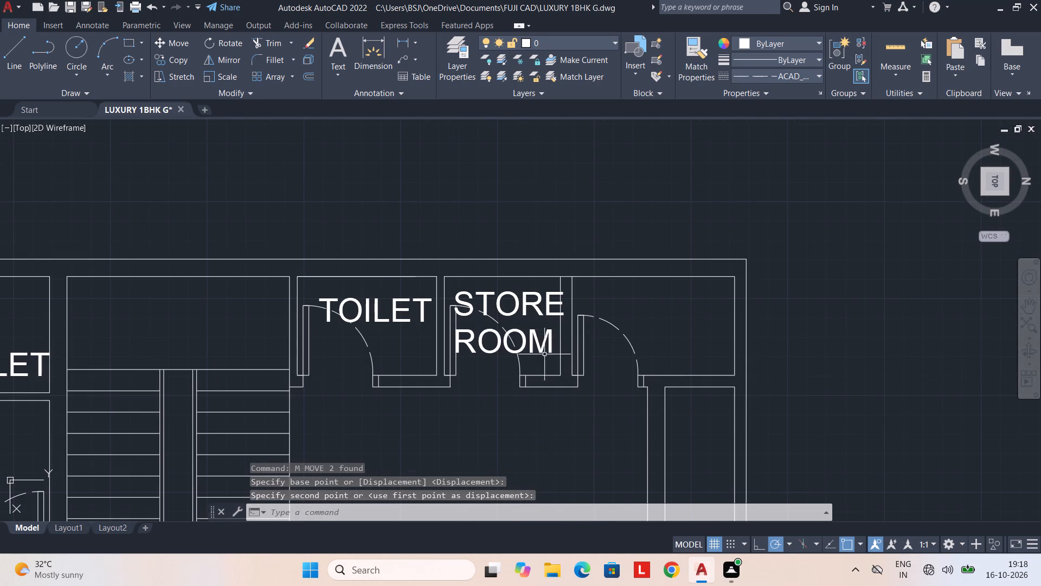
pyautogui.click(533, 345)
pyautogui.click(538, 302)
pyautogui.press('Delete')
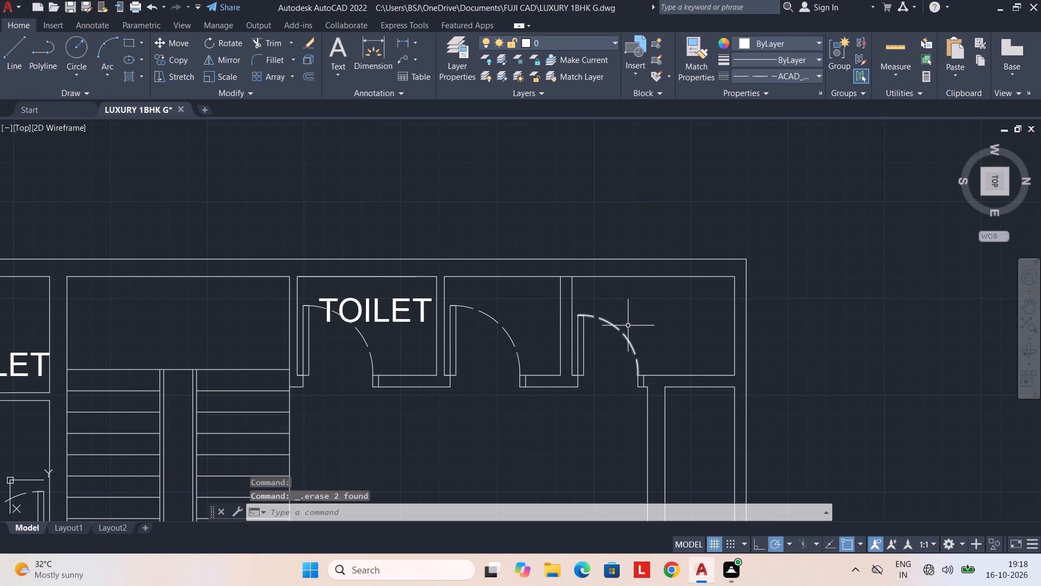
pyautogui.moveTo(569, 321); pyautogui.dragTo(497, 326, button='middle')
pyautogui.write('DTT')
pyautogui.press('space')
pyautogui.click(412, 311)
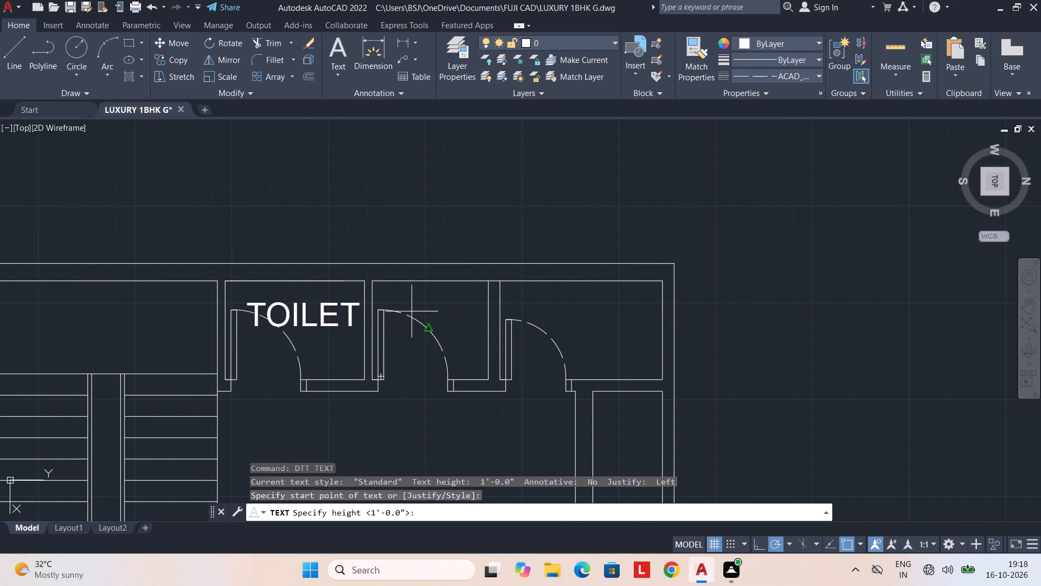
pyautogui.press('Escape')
# Add single-line text reading STORE ROOM, 6" high at 90°, in the small room north of the toilet beside the staircase.
pyautogui.write('DT')
pyautogui.press('space')
pyautogui.click(400, 296)
pyautogui.write('6"')
pyautogui.press('Return')
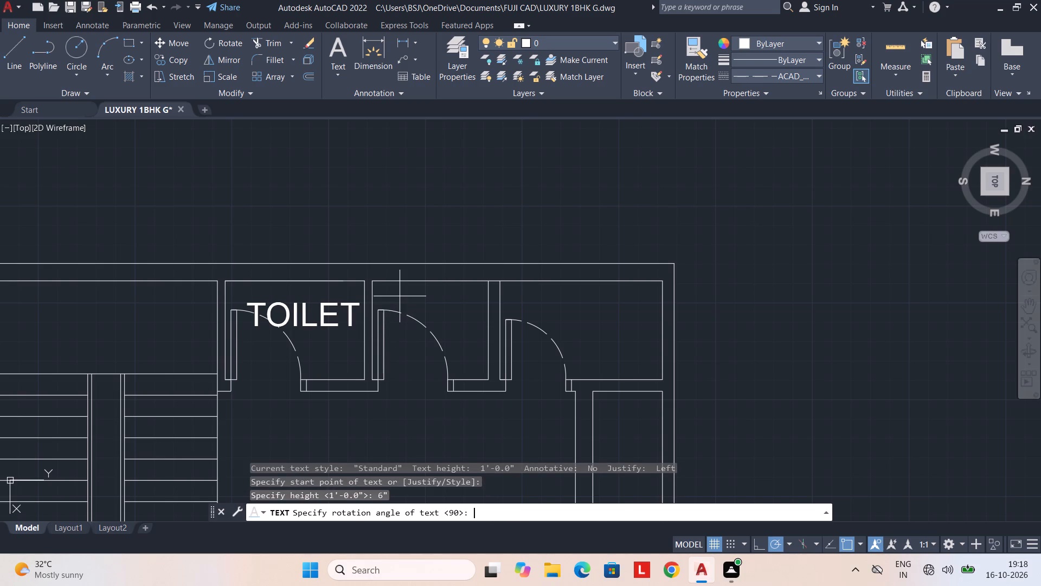
pyautogui.press('space')
pyautogui.press('space')
pyautogui.press('BackSpace')
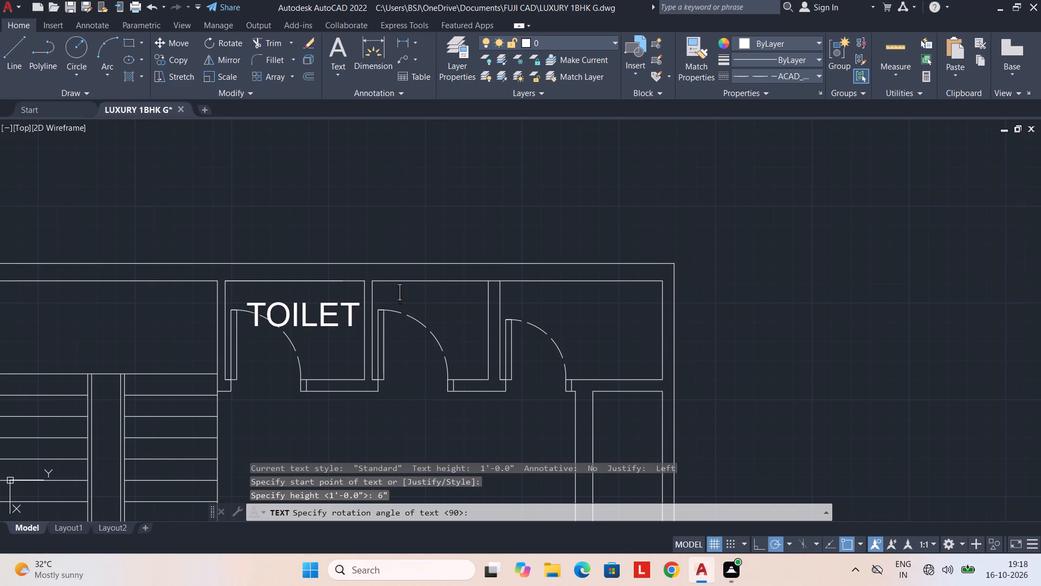
pyautogui.write('STORE ROOM')
pyautogui.press('Return')
pyautogui.press('Return')
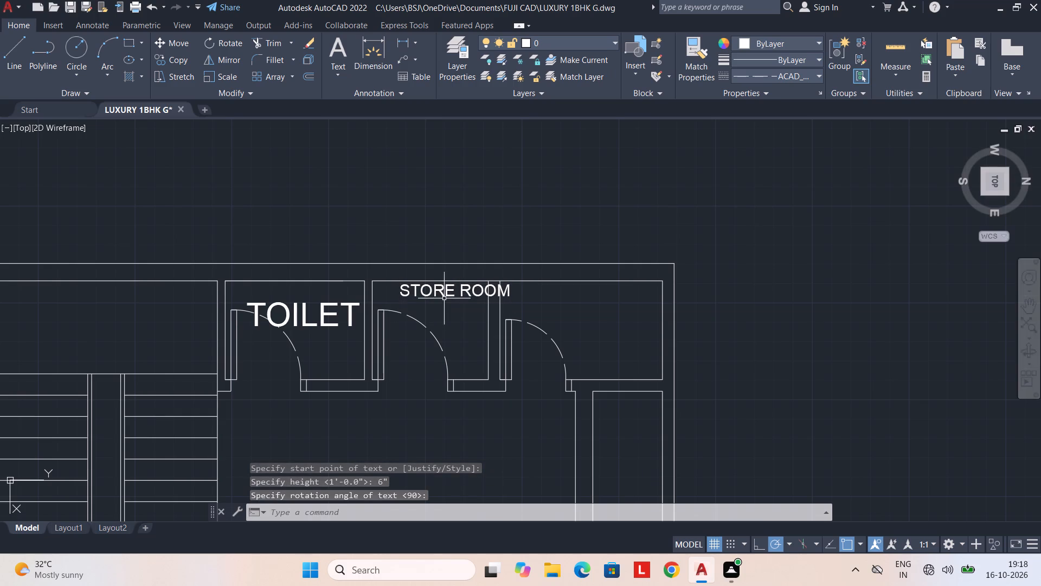
# Move the STORE ROOM text south to fit between the small room's side walls, west of its door swing.
pyautogui.click(444, 288)
pyautogui.press('m')
pyautogui.press('space')
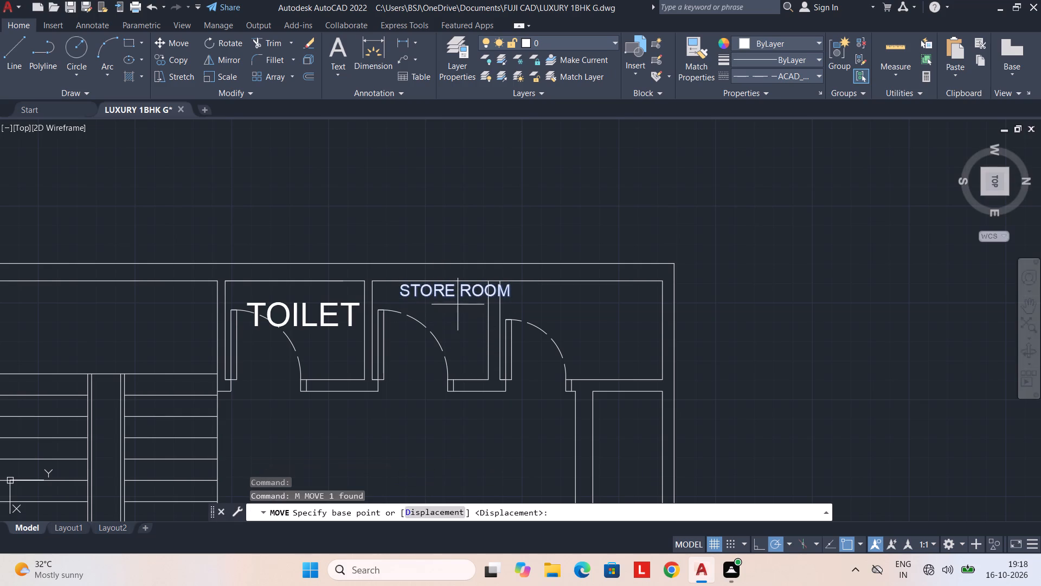
pyautogui.click(455, 301)
pyautogui.click(430, 302)
pyautogui.moveTo(489, 327); pyautogui.dragTo(466, 360, button='middle')
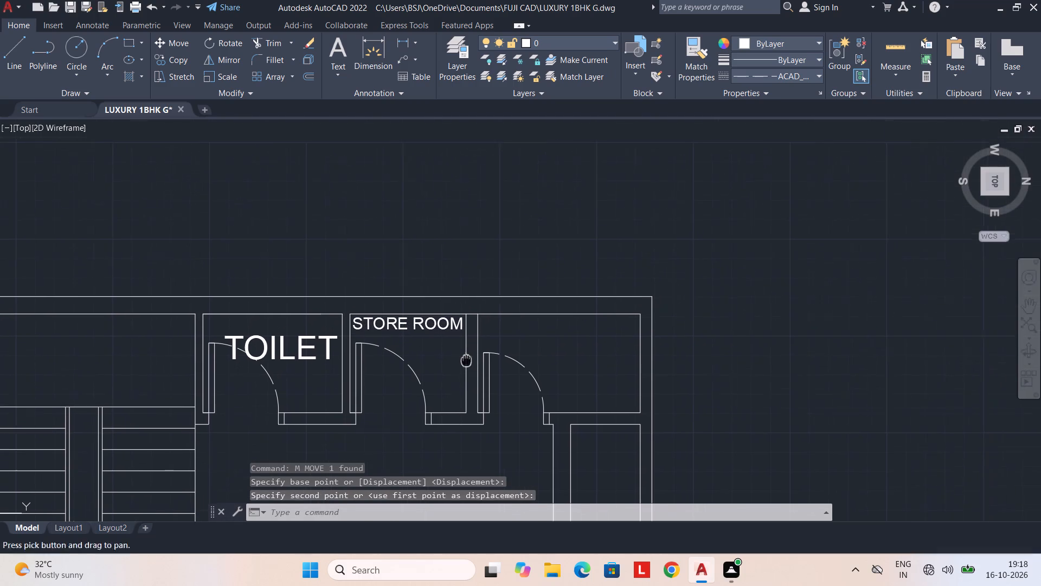
# Add single-line text POOJA and ROOM on two lines, 6" high, in the northwest corner room beside the store room.
pyautogui.scroll(1, 529, 342)
pyautogui.moveTo(526, 342); pyautogui.dragTo(521, 352, button='middle')
pyautogui.write('DT')
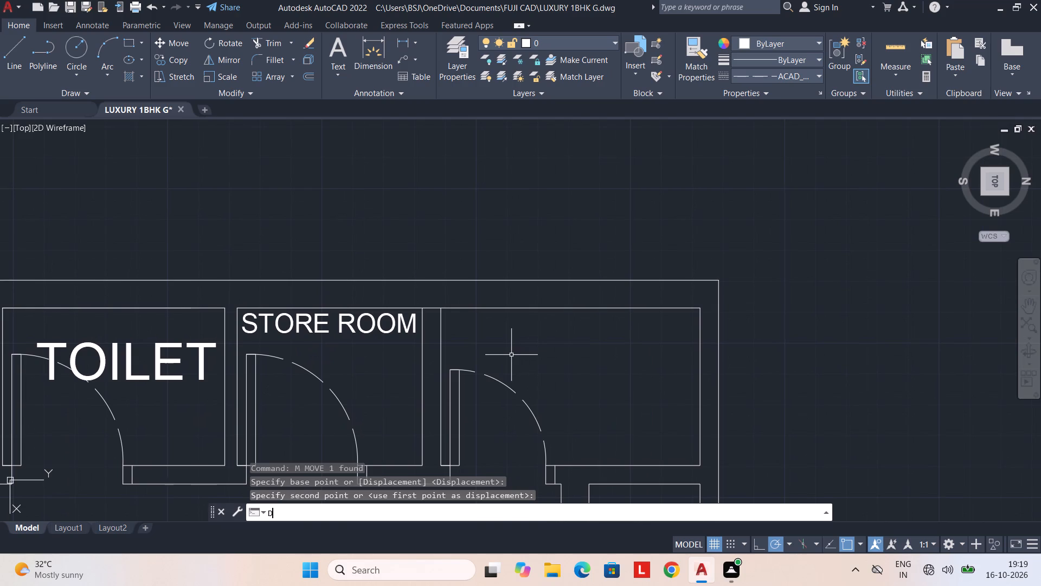
pyautogui.press('space')
pyautogui.press('space')
pyautogui.click(492, 351)
pyautogui.write('POOJA ROOM')
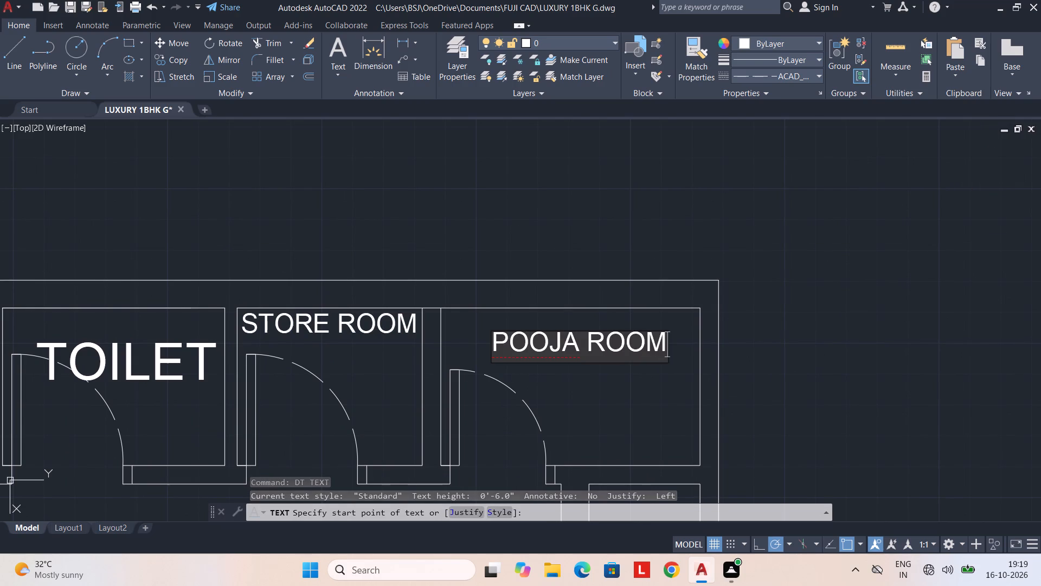
pyautogui.press('BackSpace')
pyautogui.press('BackSpace')
pyautogui.press('BackSpace')
pyautogui.press('BackSpace')
pyautogui.press('BackSpace')
pyautogui.press('Return')
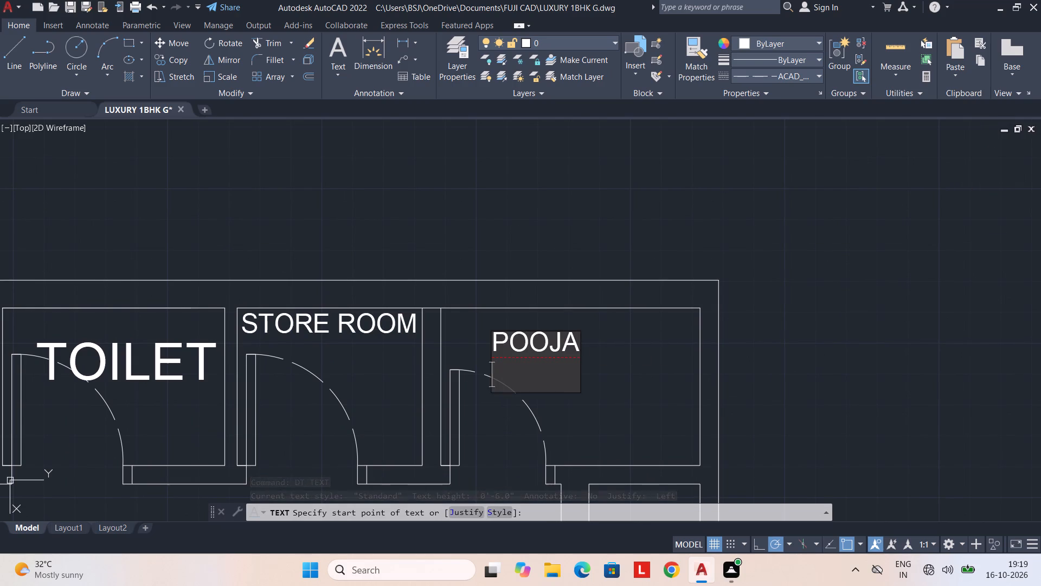
pyautogui.write('ROOM')
pyautogui.press('Return')
pyautogui.press('Return')
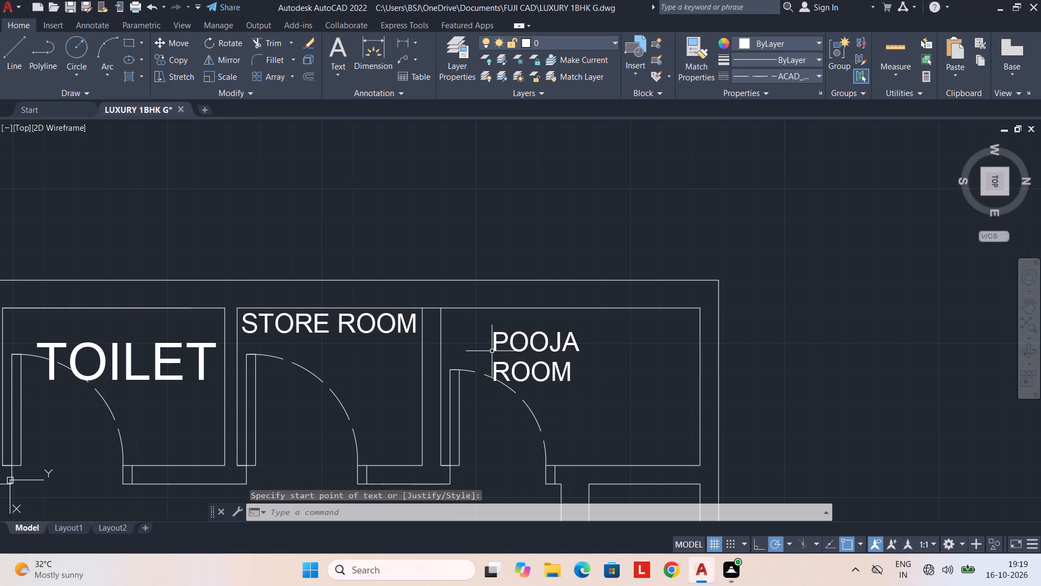
# Move the POOJA and ROOM text lines a little north, toward the middle of the corner room and clear of the door.
pyautogui.click(517, 343)
pyautogui.click(516, 368)
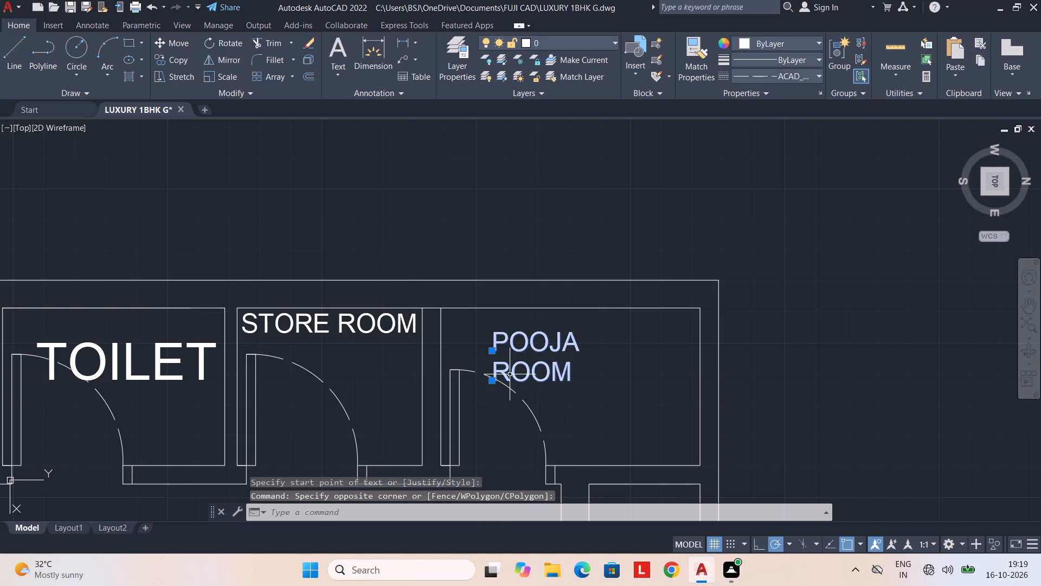
pyautogui.write('M,')
pyautogui.press('BackSpace')
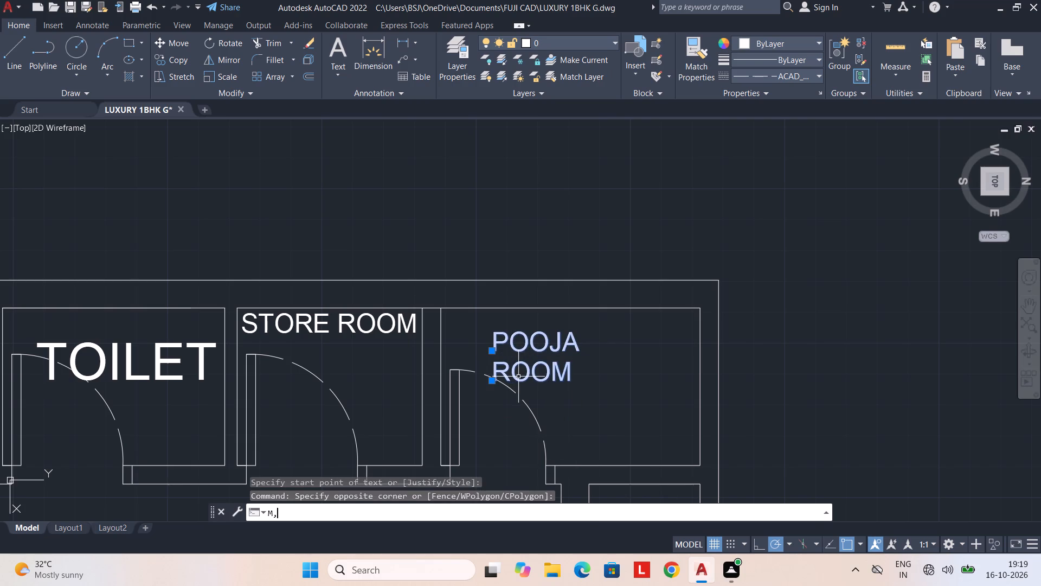
pyautogui.press('space')
pyautogui.click(531, 373)
pyautogui.click(575, 378)
# Add single-line text reading PARKING (2 CARS), 1' high at 90°, in the open area east of the master bedroom.
pyautogui.scroll(-2, 575, 380)
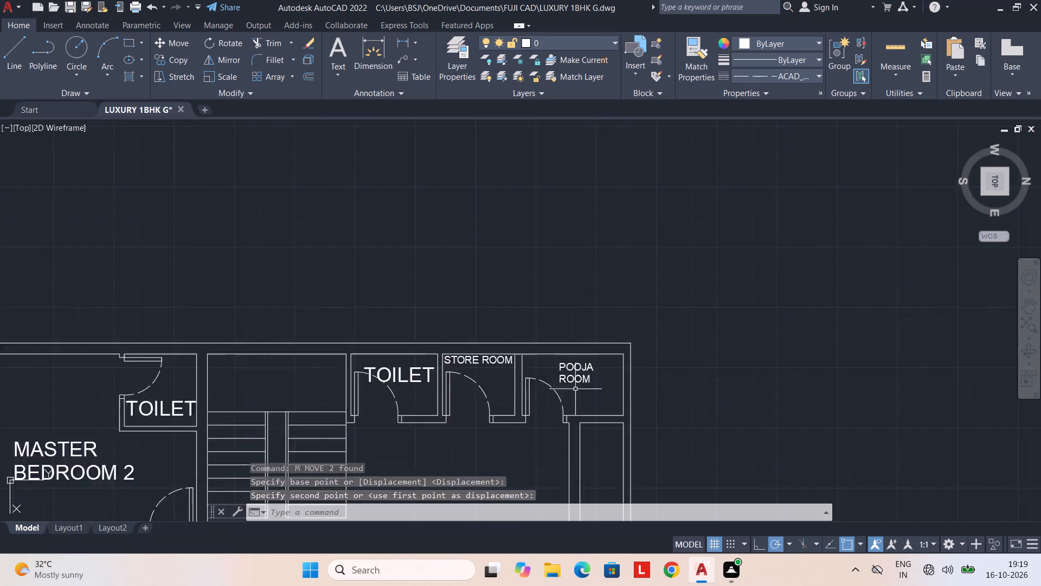
pyautogui.scroll(-1, 579, 398)
pyautogui.moveTo(587, 420); pyautogui.dragTo(580, 351, button='middle')
pyautogui.moveTo(567, 398); pyautogui.dragTo(569, 294, button='middle')
pyautogui.moveTo(555, 370); pyautogui.dragTo(578, 303, button='middle')
pyautogui.moveTo(339, 361); pyautogui.dragTo(480, 413, button='middle')
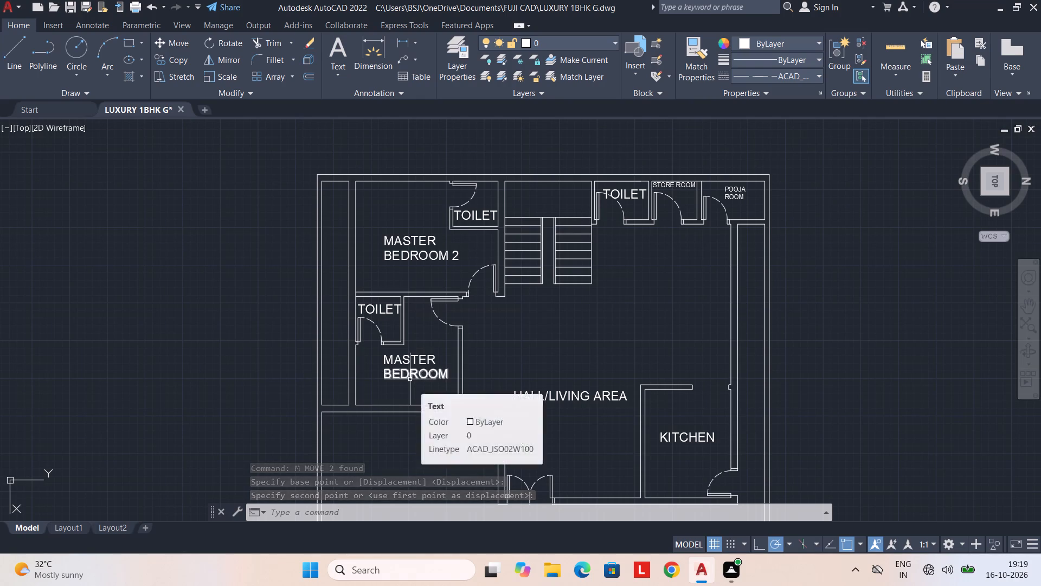
pyautogui.moveTo(703, 394); pyautogui.dragTo(671, 308, button='middle')
pyautogui.moveTo(484, 417); pyautogui.dragTo(559, 417, button='middle')
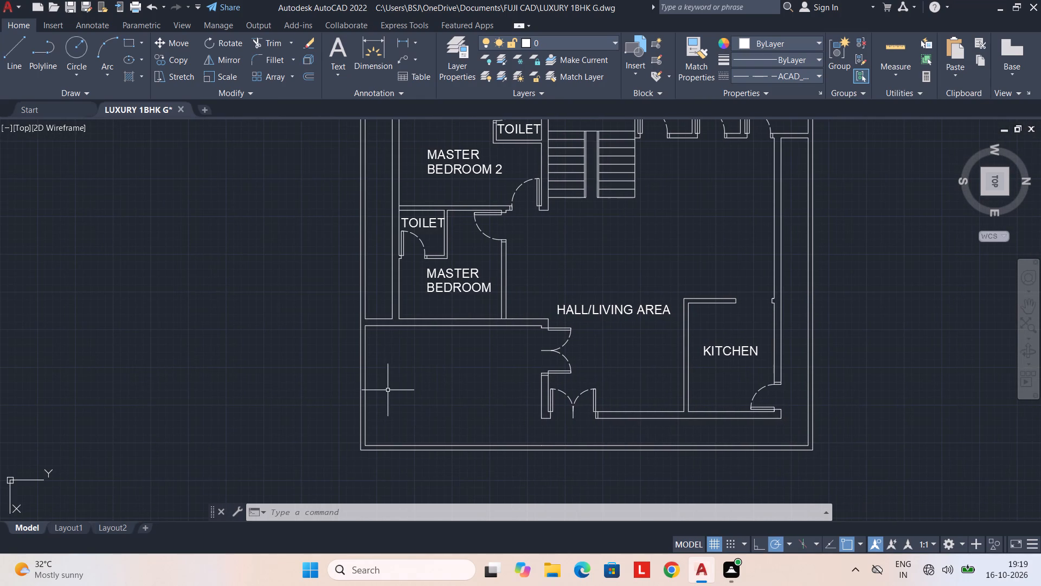
pyautogui.press('space')
pyautogui.press('Escape')
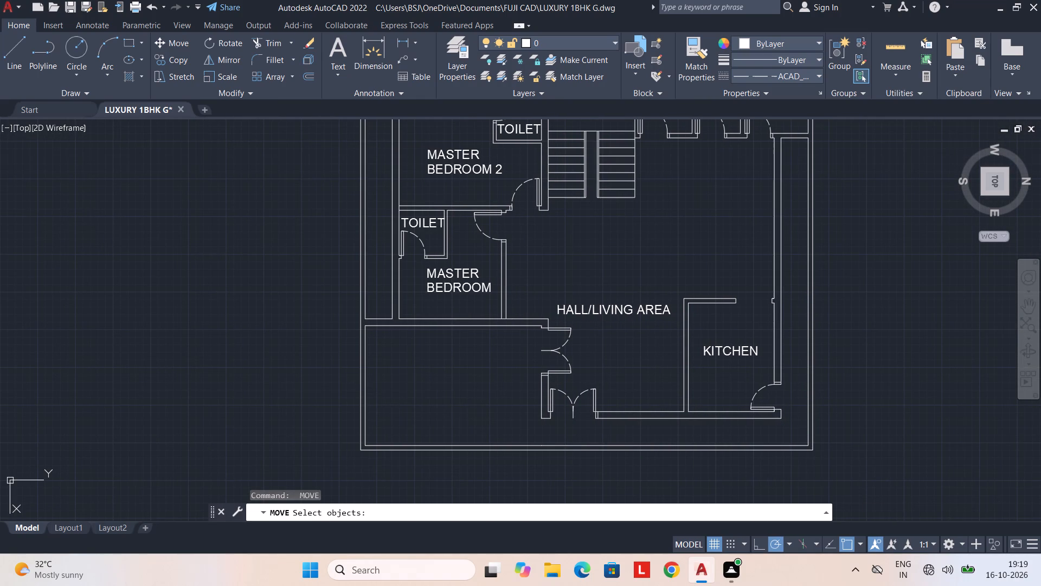
pyautogui.write('DTT')
pyautogui.press('space')
pyautogui.click(400, 392)
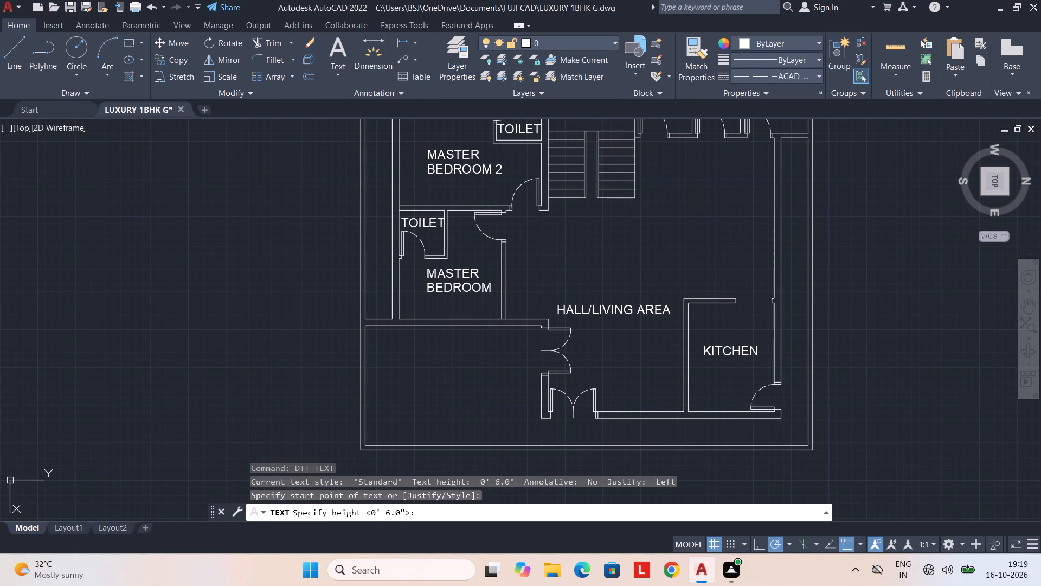
pyautogui.write("1'")
pyautogui.press('Return')
pyautogui.press('Return')
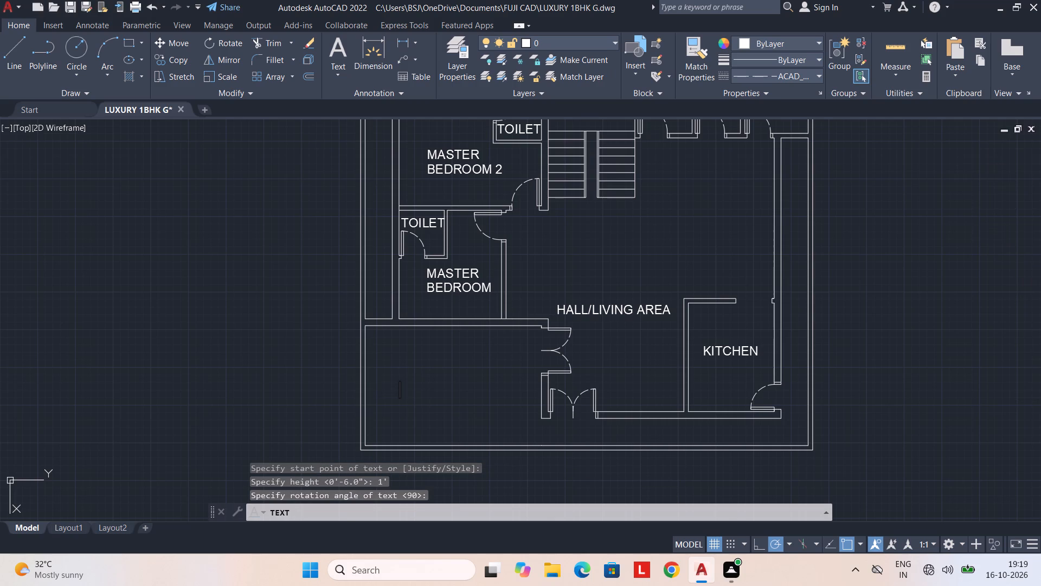
pyautogui.write('PARKL')
pyautogui.press('BackSpace')
pyautogui.write('INF')
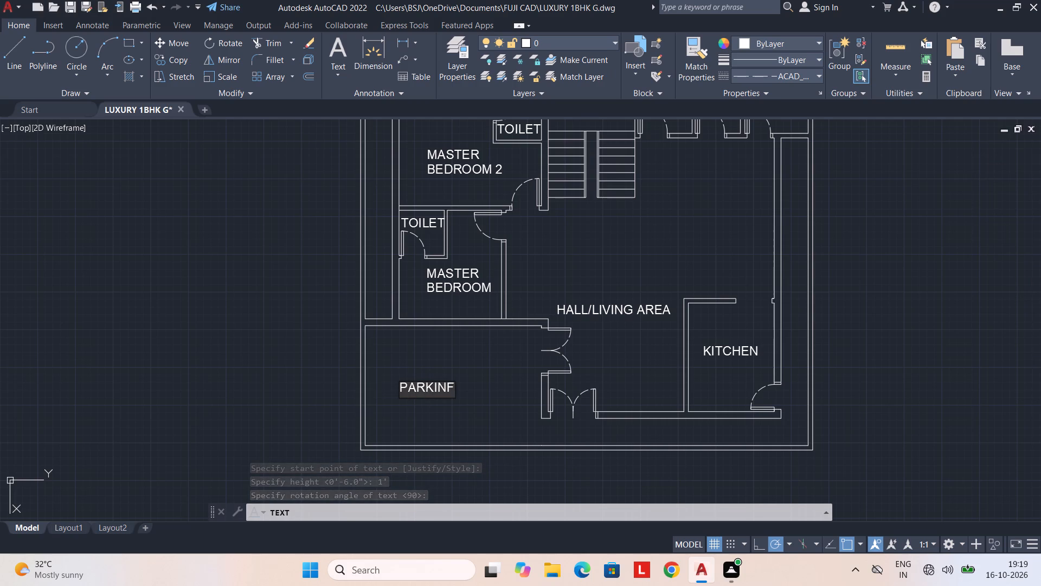
pyautogui.press('BackSpace')
pyautogui.press('g')
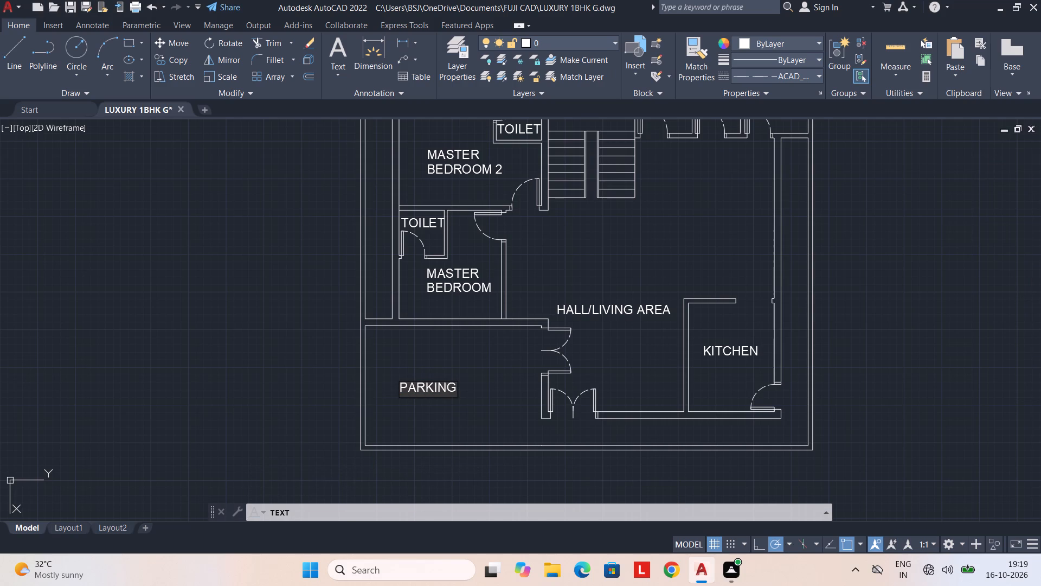
pyautogui.press('space')
pyautogui.write('(')
pyautogui.press('2')
pyautogui.press('space')
pyautogui.write('CR')
pyautogui.press('BackSpace')
pyautogui.write('ARS')
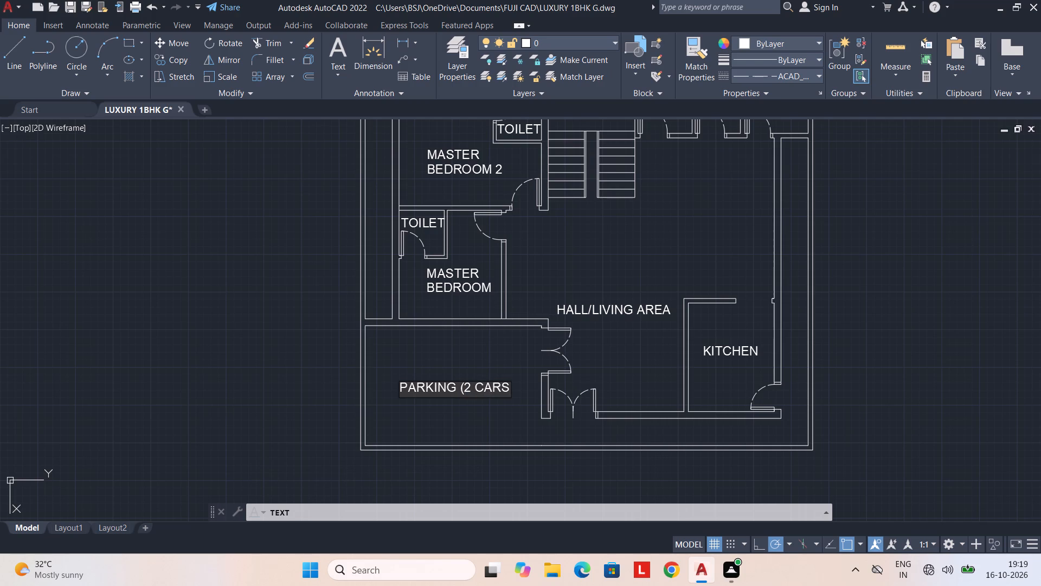
pyautogui.hotkey('shift', ')')
pyautogui.press('Return')
pyautogui.press('Return')
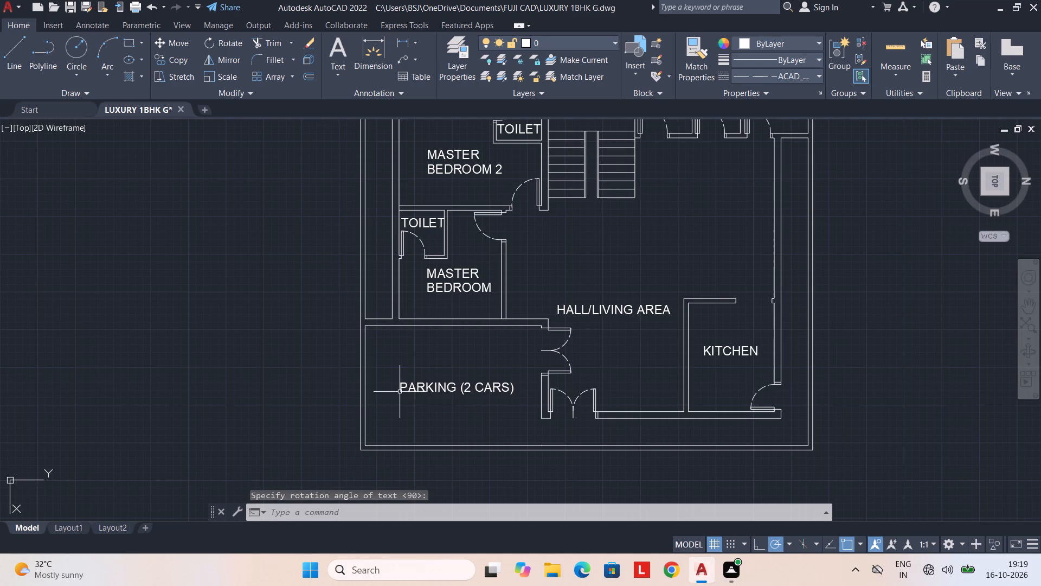
# Add single-line text reading SETBACK, 1' high at 0° rotation, in the narrow strip south of the master bedrooms.
pyautogui.moveTo(400, 383); pyautogui.dragTo(416, 461, button='middle')
pyautogui.scroll(2, 372, 294)
pyautogui.scroll(-2, 387, 289)
pyautogui.moveTo(401, 301); pyautogui.dragTo(397, 275, button='middle')
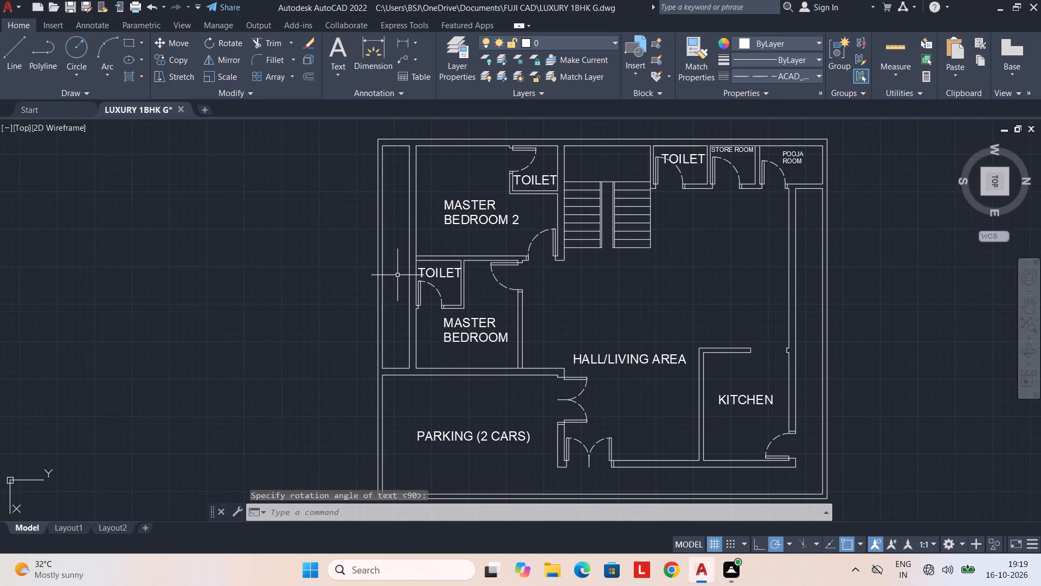
pyautogui.press('d')
pyautogui.press('t')
pyautogui.press('t')
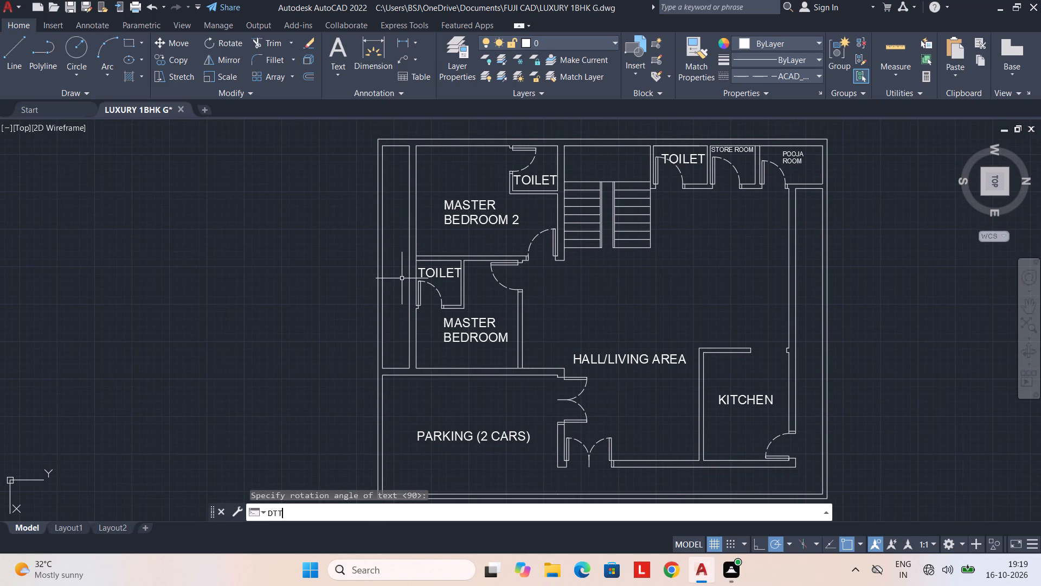
pyautogui.press('space')
pyautogui.write('B')
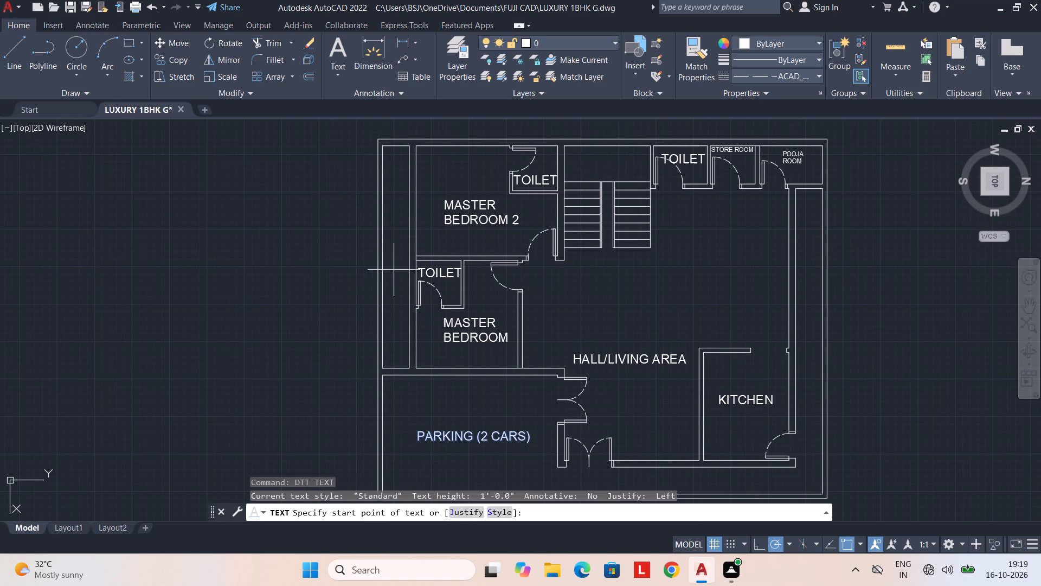
pyautogui.click(395, 274)
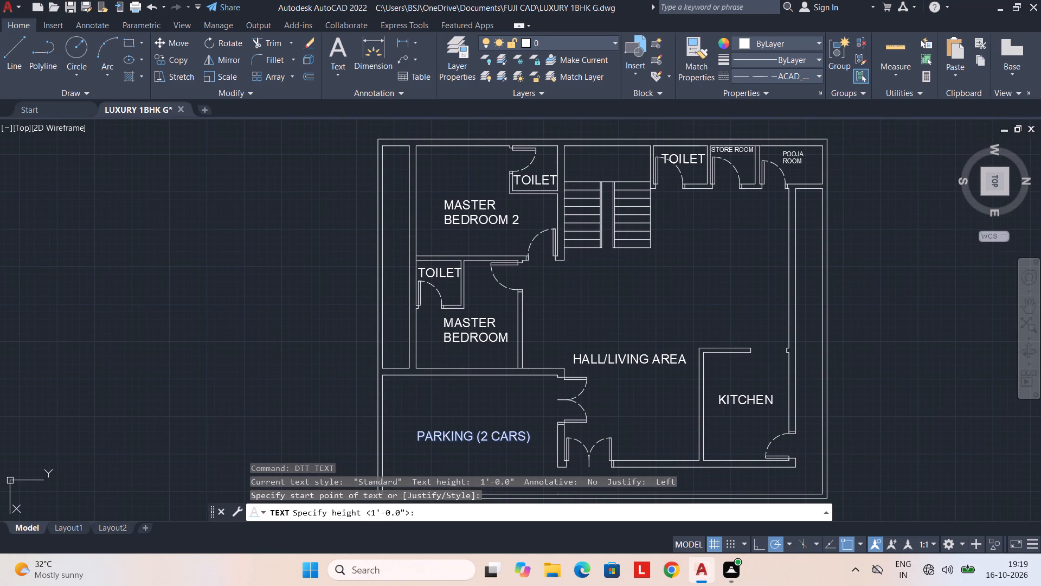
pyautogui.press('space')
pyautogui.write('0')
pyautogui.press('space')
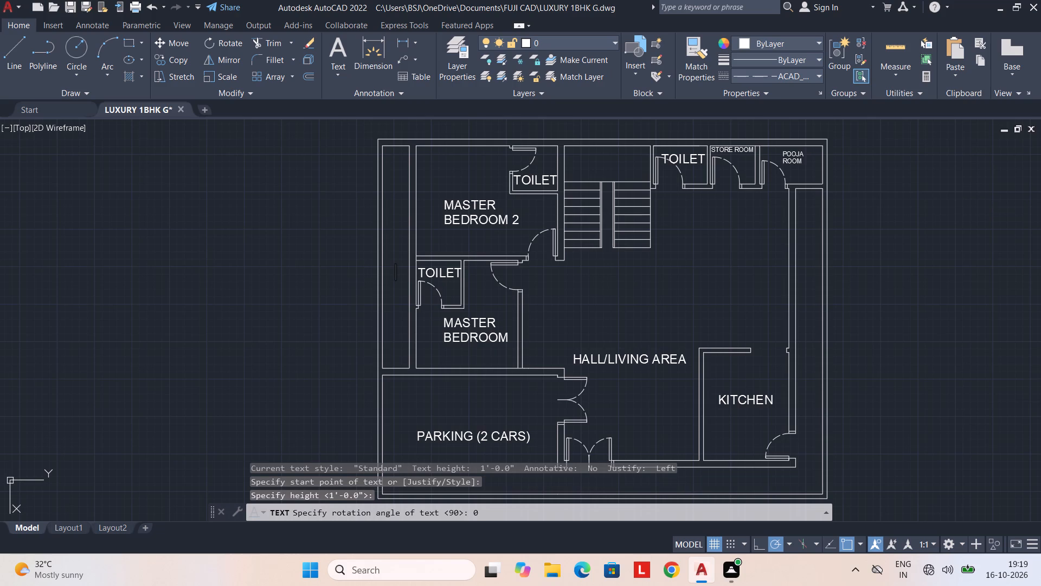
pyautogui.write('SETBACK')
pyautogui.press('Return')
pyautogui.press('Return')
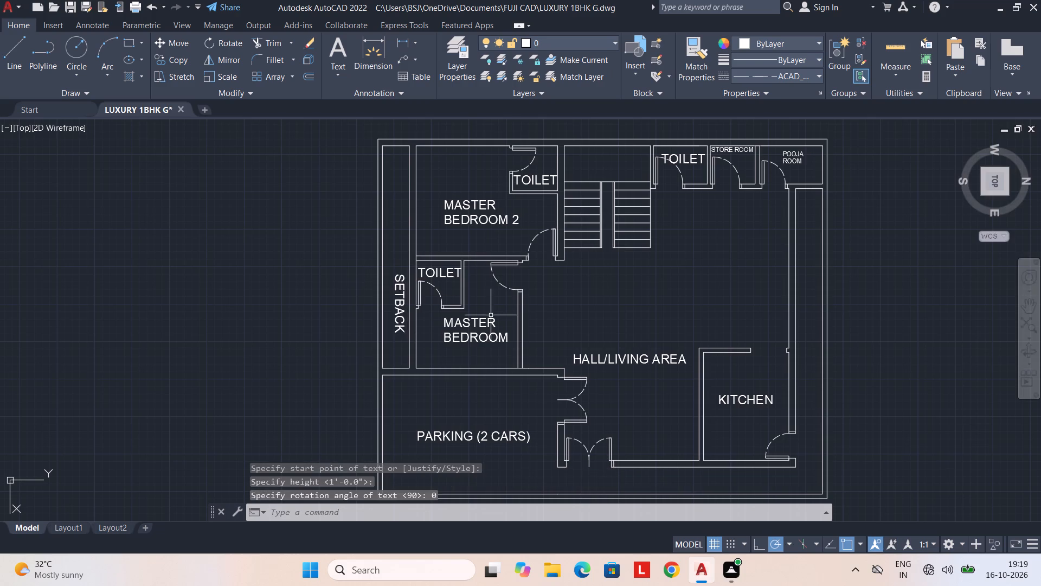
# Copy the SETBACK text from the south strip into the narrow strip north of the hall and kitchen.
pyautogui.moveTo(494, 317); pyautogui.dragTo(339, 311, button='middle')
pyautogui.click(245, 300)
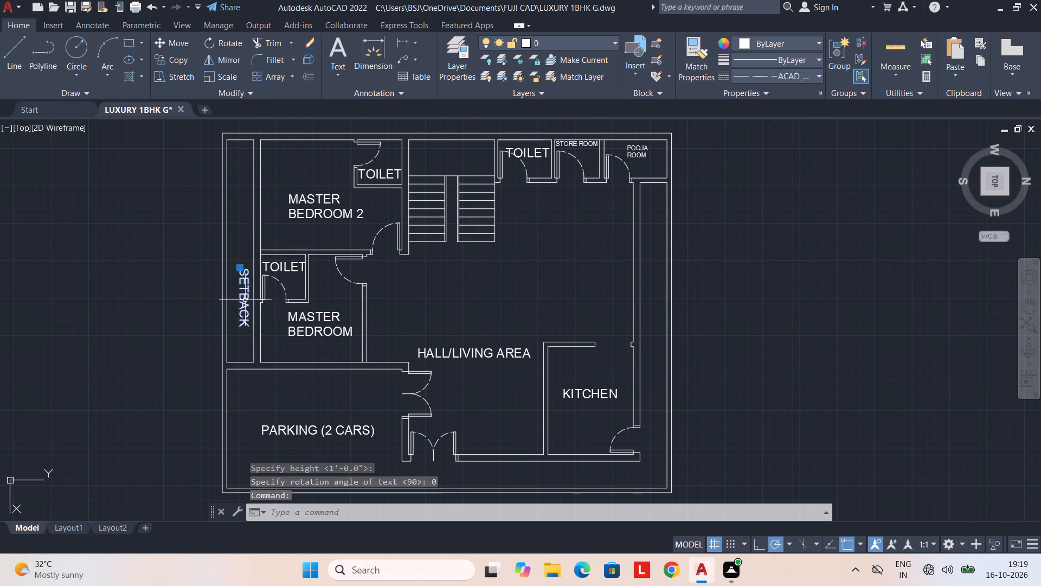
pyautogui.write('CO')
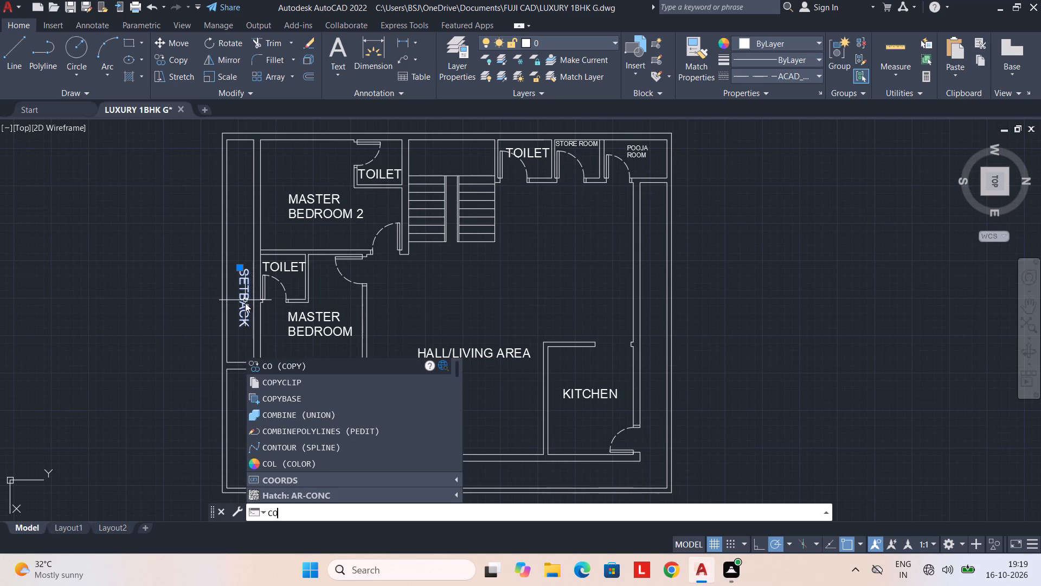
pyautogui.press('space')
pyautogui.click(245, 303)
pyautogui.click(240, 309)
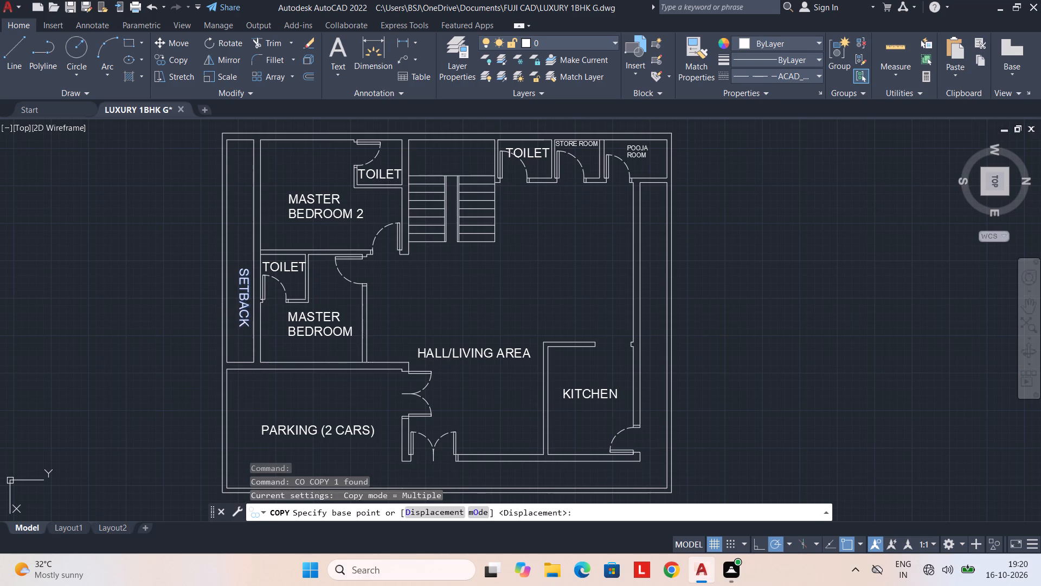
pyautogui.click(648, 330)
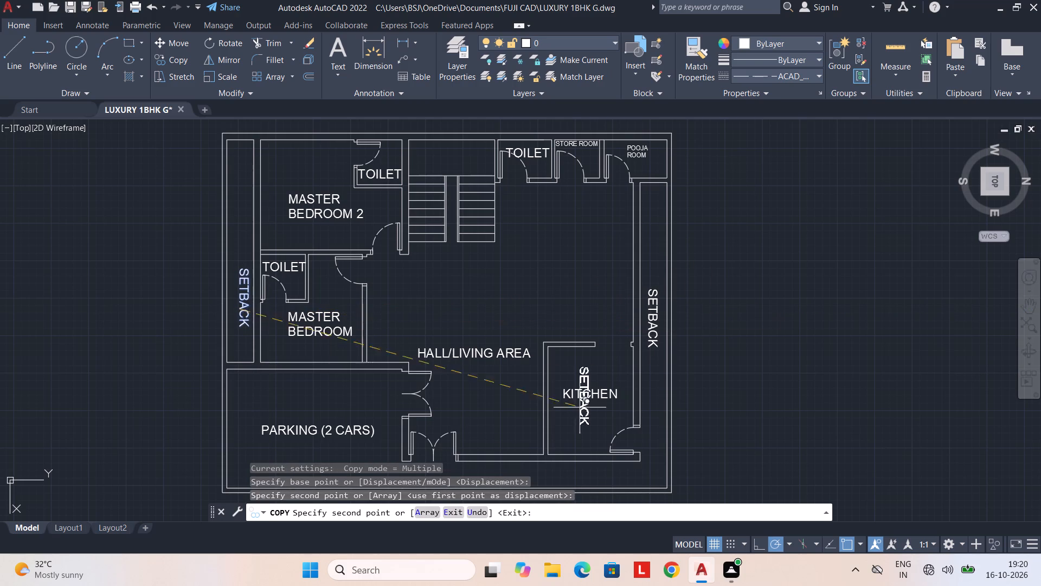
pyautogui.press('Escape')
# Review the whole floor plan with its room labels.
pyautogui.scroll(-2, 496, 409)
pyautogui.moveTo(485, 388); pyautogui.dragTo(485, 379, button='middle')
pyautogui.scroll(2, 496, 337)
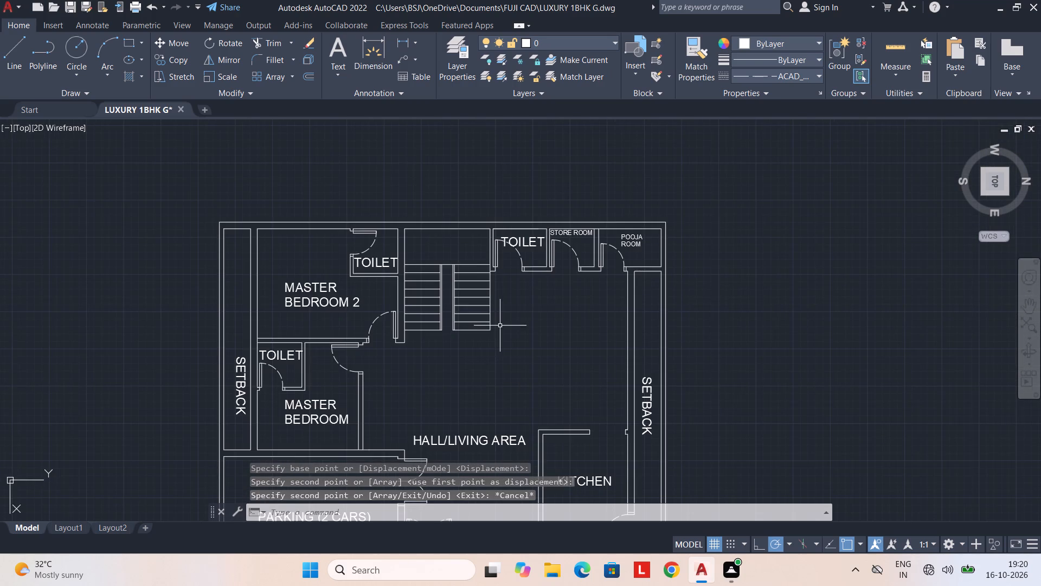
pyautogui.scroll(2, 510, 286)
pyautogui.scroll(-2, 517, 276)
pyautogui.moveTo(518, 310); pyautogui.dragTo(518, 309, button='middle')
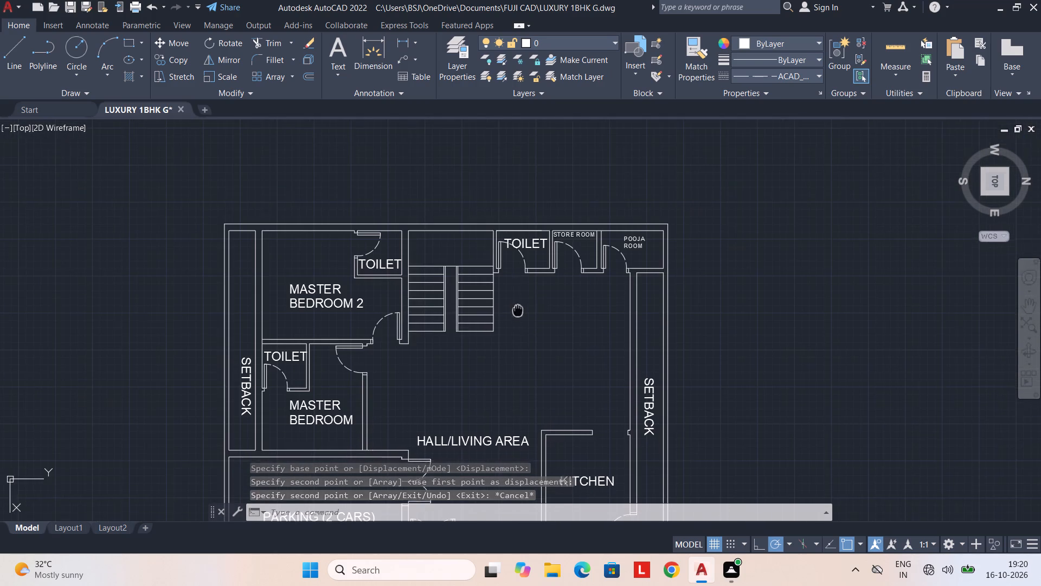
pyautogui.moveTo(518, 309); pyautogui.dragTo(523, 291, button='middle')
pyautogui.moveTo(523, 310); pyautogui.dragTo(531, 269, button='middle')
pyautogui.scroll(-1, 531, 264)
pyautogui.moveTo(529, 277); pyautogui.dragTo(530, 235, button='middle')
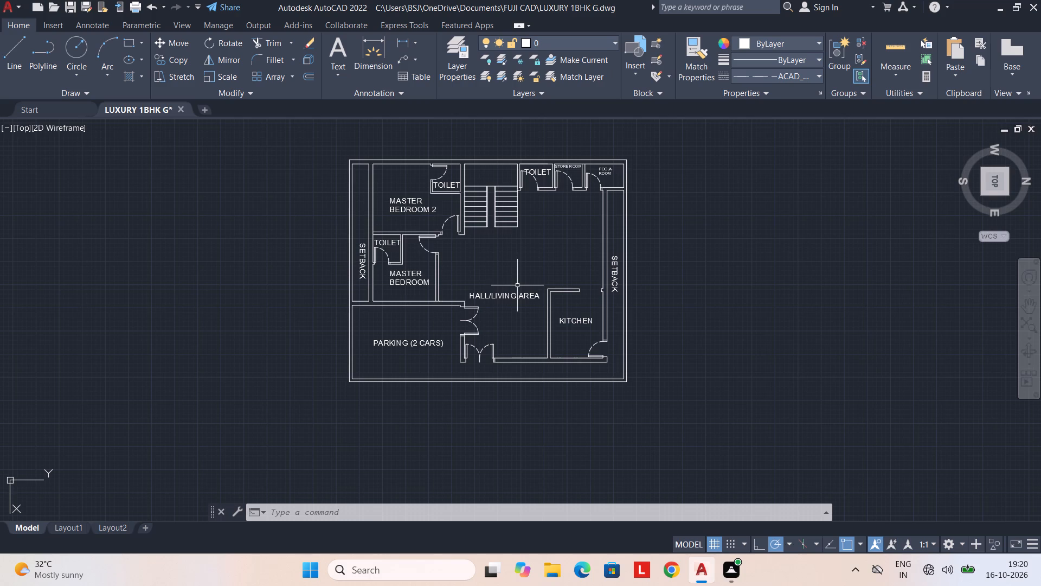
# Copy the plan's walls, doors, stairs and room labels, excluding the north SETBACK label and south, east and north boundary lines, about 56'-9" north.
pyautogui.scroll(1, 393, 259)
pyautogui.click(354, 317)
pyautogui.click(359, 317)
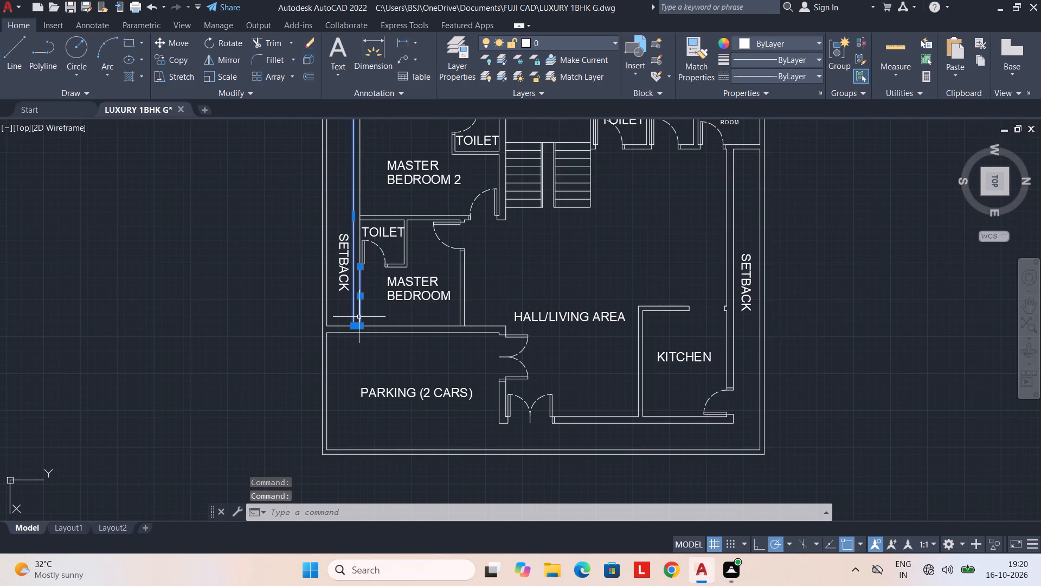
pyautogui.click(375, 327)
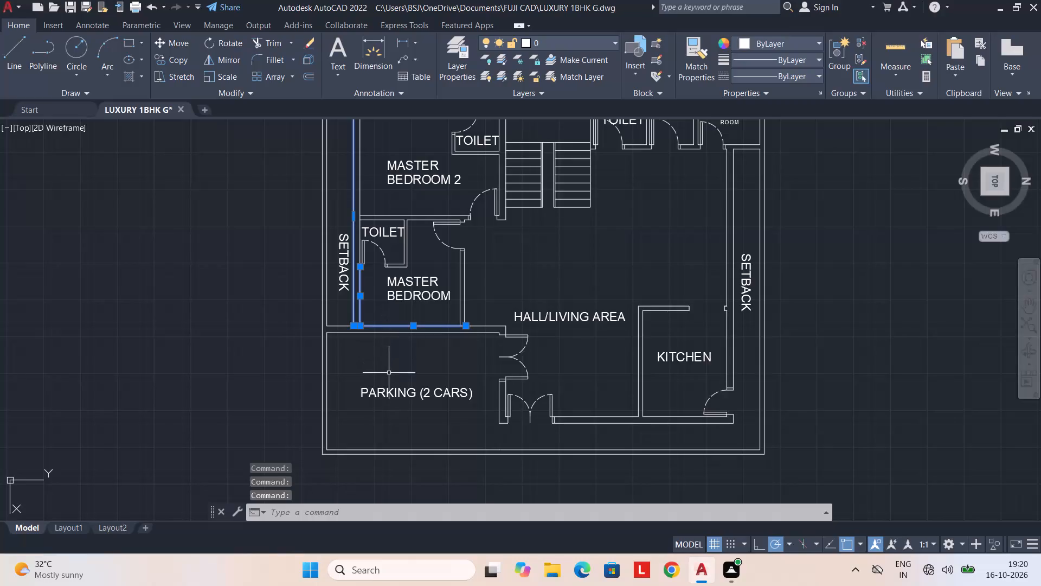
pyautogui.click(398, 332)
pyautogui.click(500, 325)
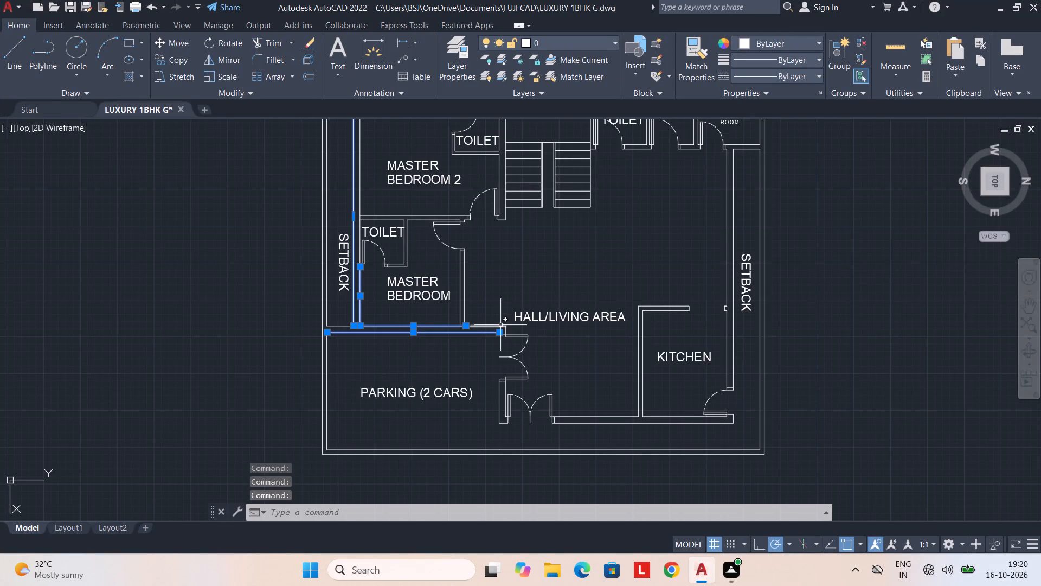
pyautogui.moveTo(530, 313); pyautogui.dragTo(523, 398)
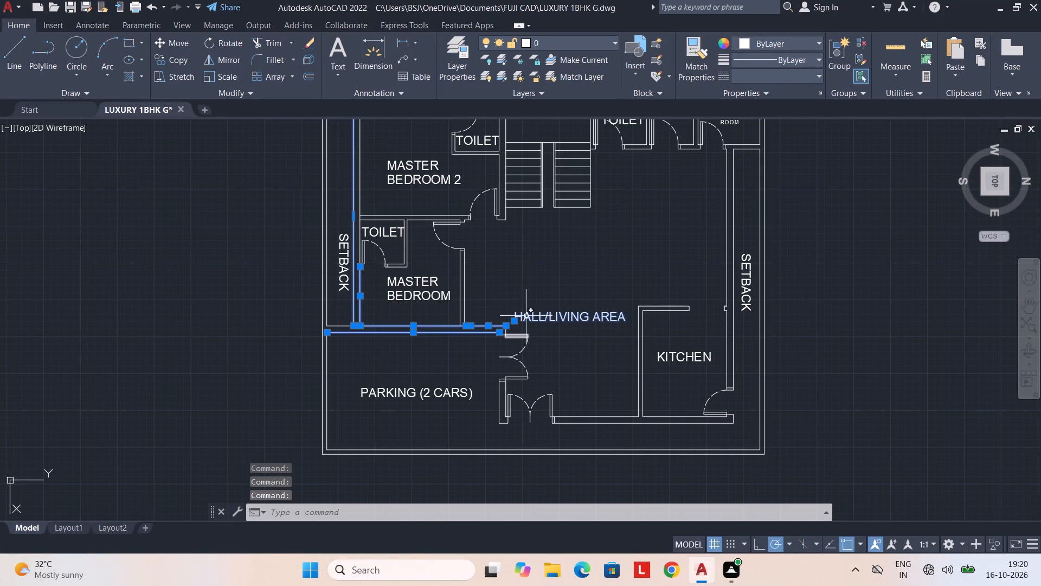
pyautogui.moveTo(528, 312); pyautogui.dragTo(470, 336)
pyautogui.scroll(-1, 455, 285)
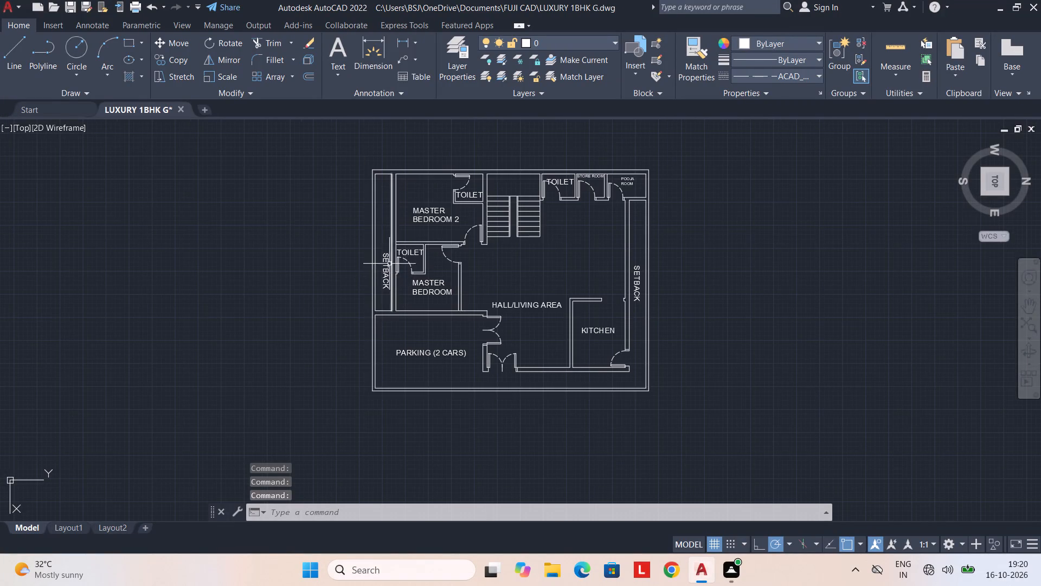
pyautogui.moveTo(472, 213); pyautogui.dragTo(569, 375)
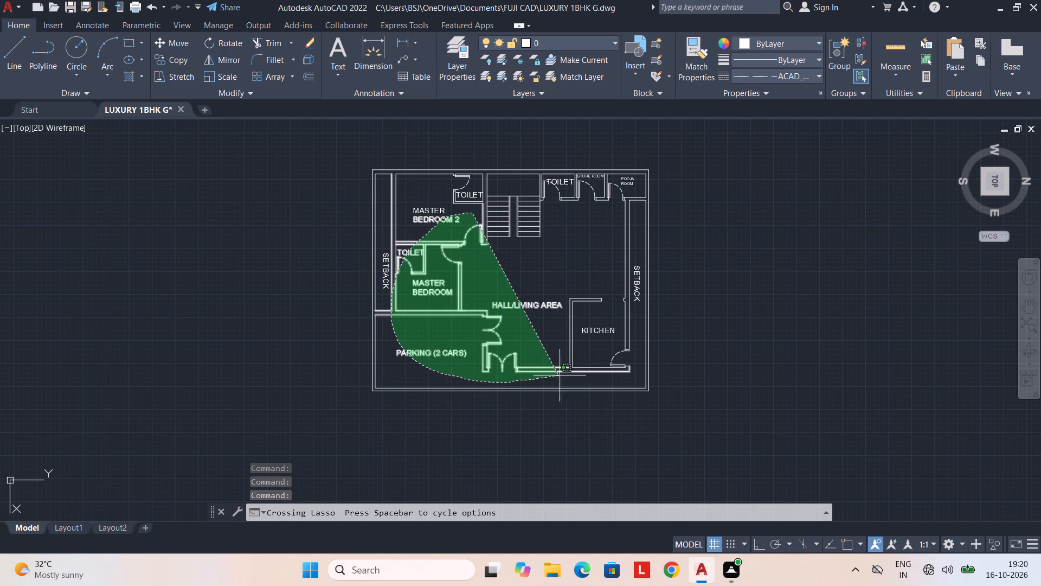
pyautogui.moveTo(569, 375); pyautogui.dragTo(634, 203)
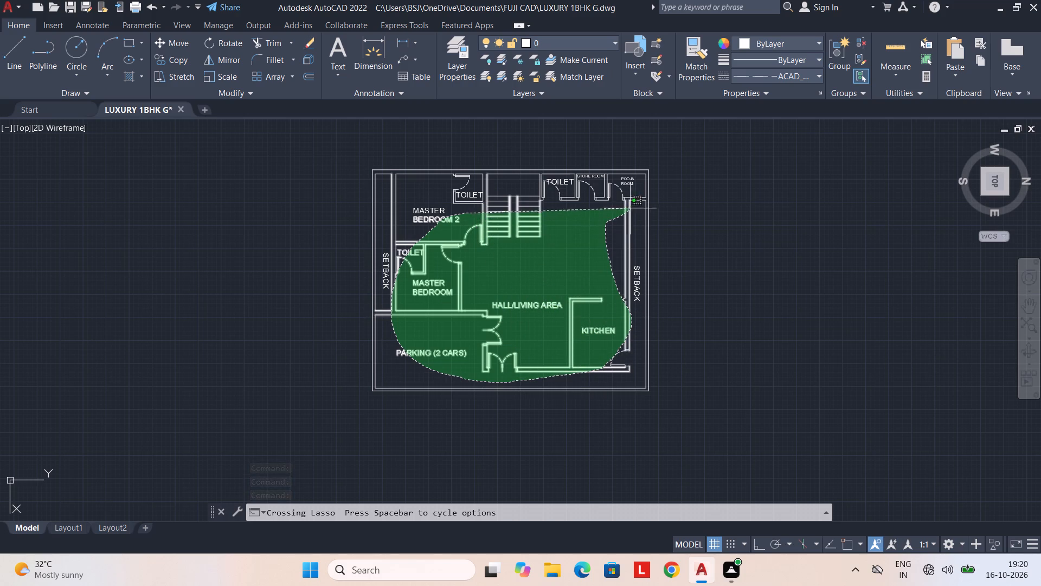
pyautogui.moveTo(634, 203); pyautogui.dragTo(436, 189)
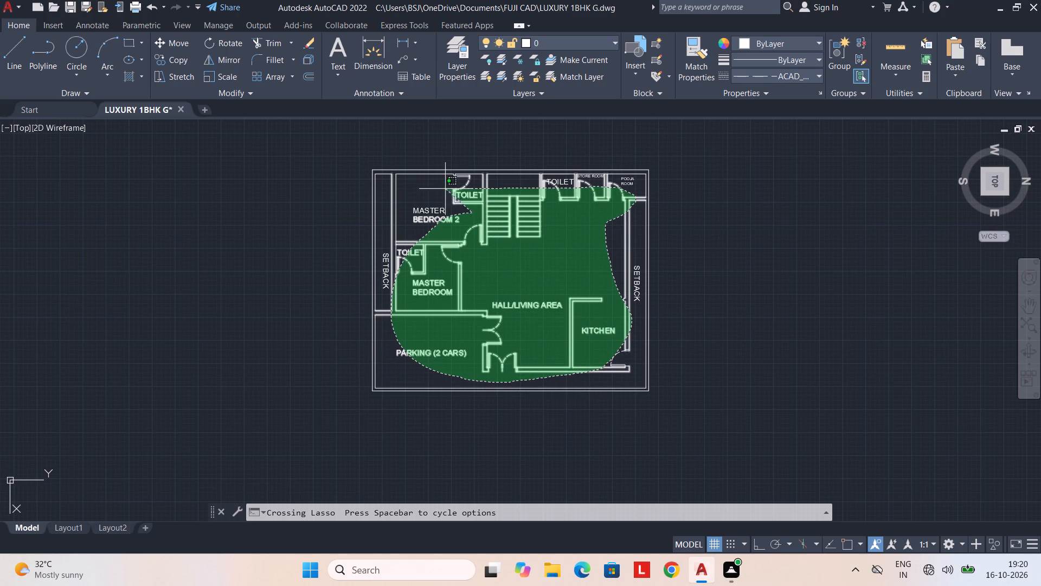
pyautogui.moveTo(436, 189); pyautogui.dragTo(385, 282)
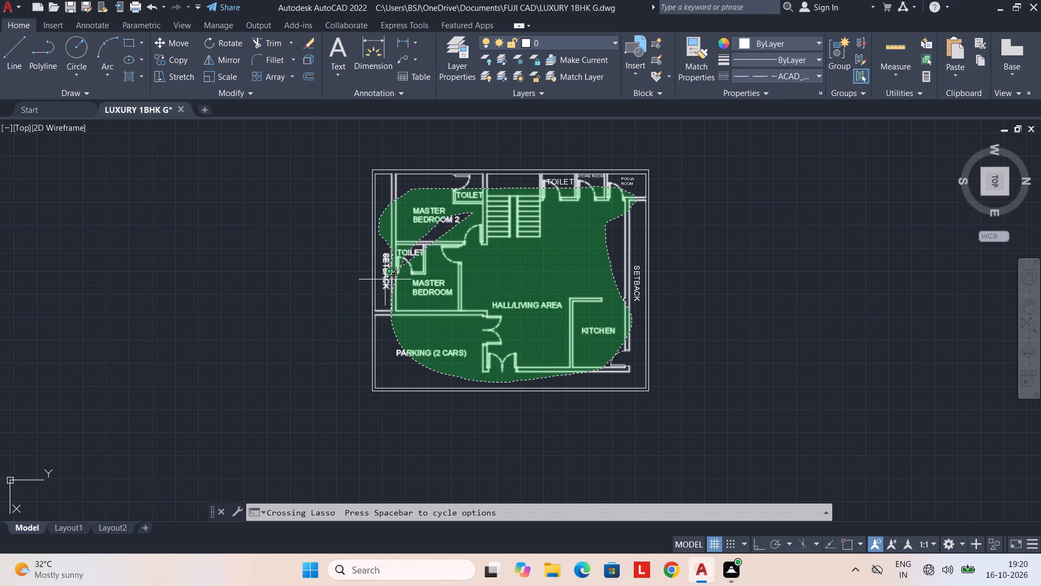
pyautogui.moveTo(385, 282); pyautogui.dragTo(387, 295)
pyautogui.scroll(1, 569, 219)
pyautogui.moveTo(569, 219); pyautogui.dragTo(529, 285, button='middle')
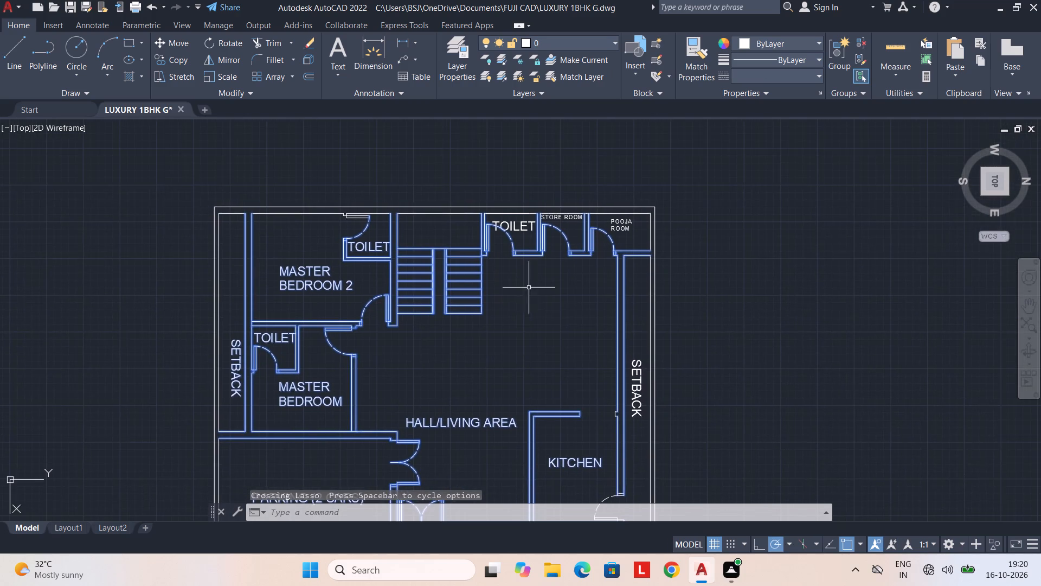
pyautogui.moveTo(546, 327); pyautogui.dragTo(560, 234, button='middle')
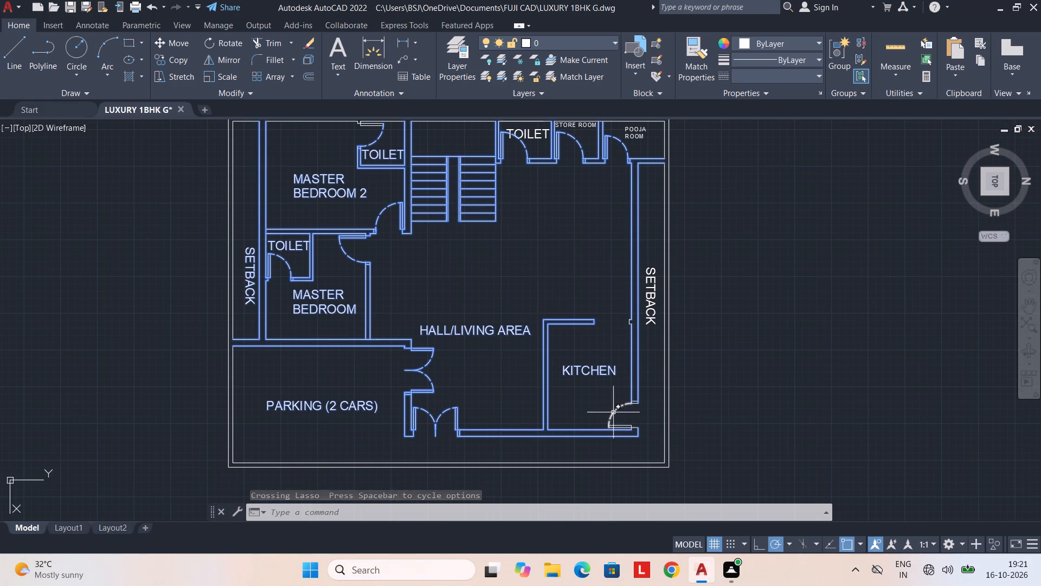
pyautogui.click(613, 412)
pyautogui.scroll(3, 611, 425)
pyautogui.moveTo(642, 423); pyautogui.dragTo(638, 455)
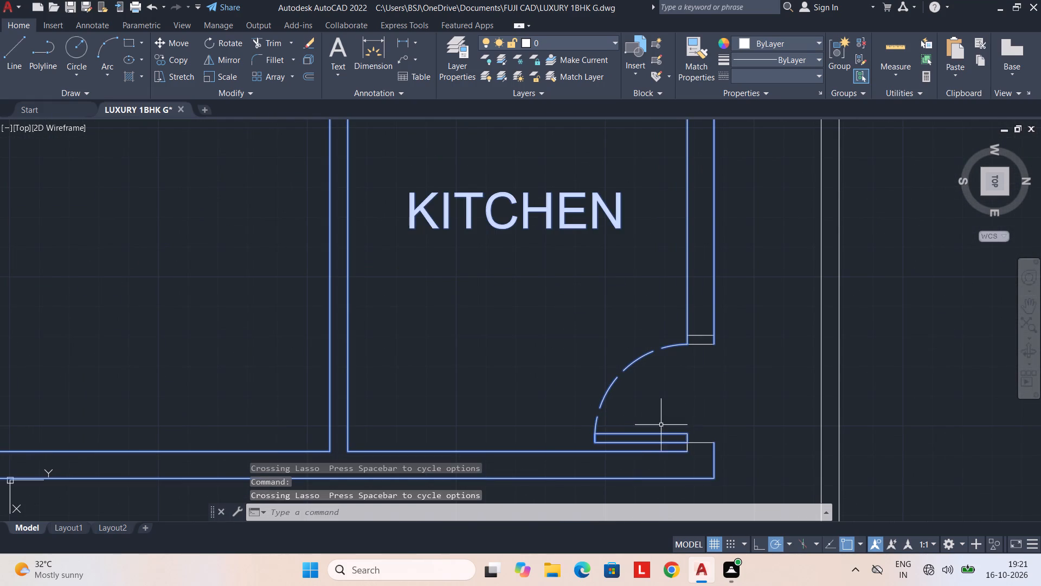
pyautogui.moveTo(706, 321); pyautogui.dragTo(708, 358)
pyautogui.scroll(-3, 647, 301)
pyautogui.moveTo(632, 266); pyautogui.dragTo(592, 352, button='middle')
pyautogui.moveTo(614, 312); pyautogui.dragTo(618, 328)
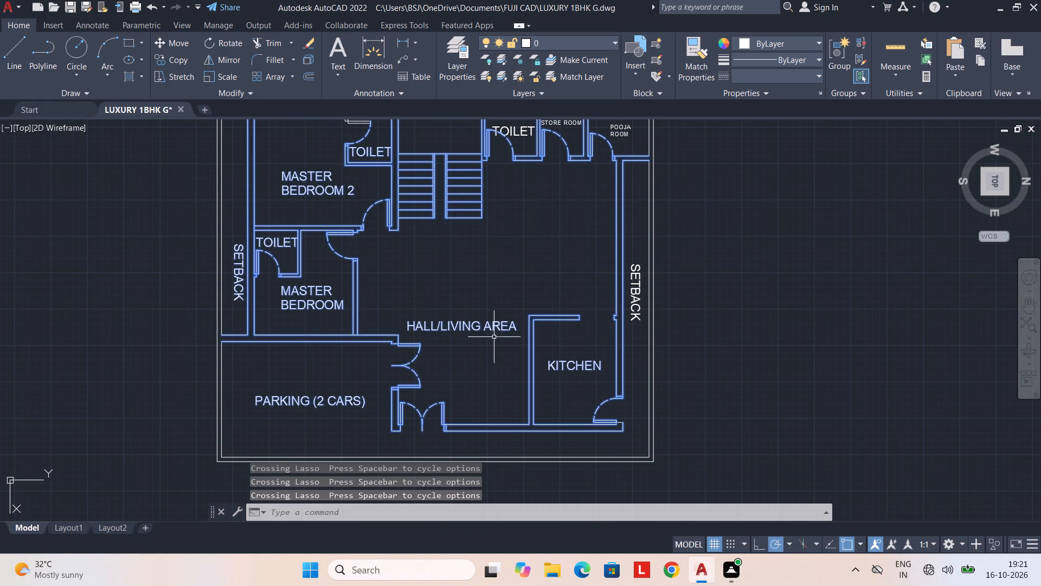
pyautogui.moveTo(334, 361); pyautogui.dragTo(383, 393, button='middle')
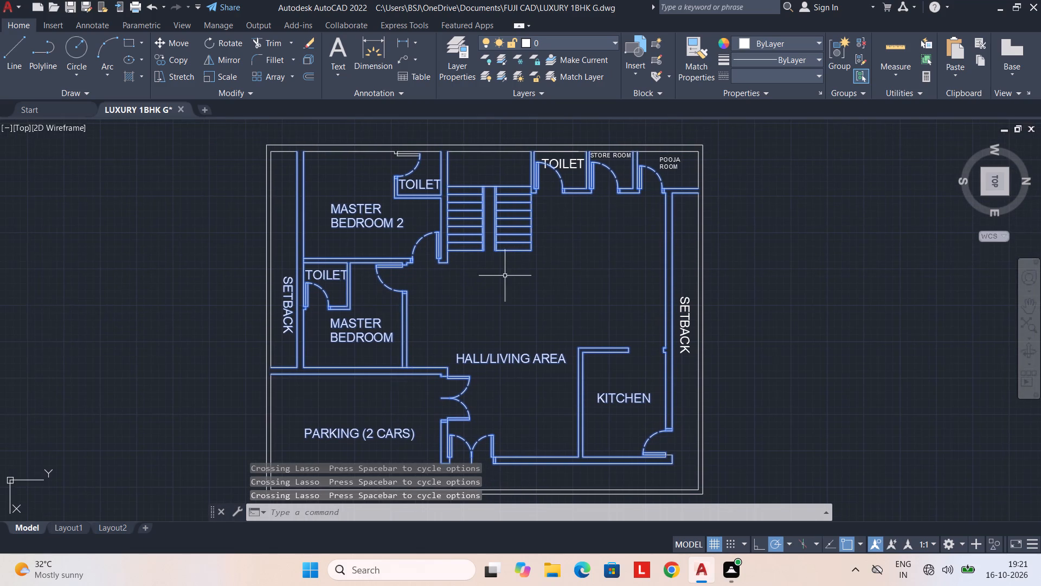
pyautogui.moveTo(506, 277); pyautogui.dragTo(489, 409, button='middle')
pyautogui.scroll(5, 348, 267)
pyautogui.moveTo(466, 386); pyautogui.dragTo(444, 278, button='middle')
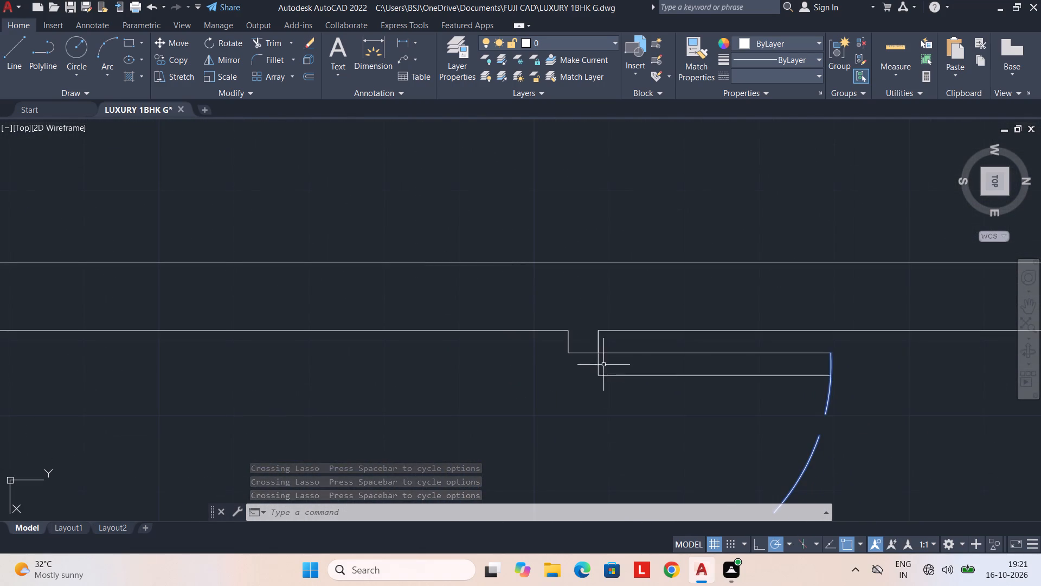
pyautogui.moveTo(653, 348); pyautogui.dragTo(619, 399)
pyautogui.scroll(-3, 636, 399)
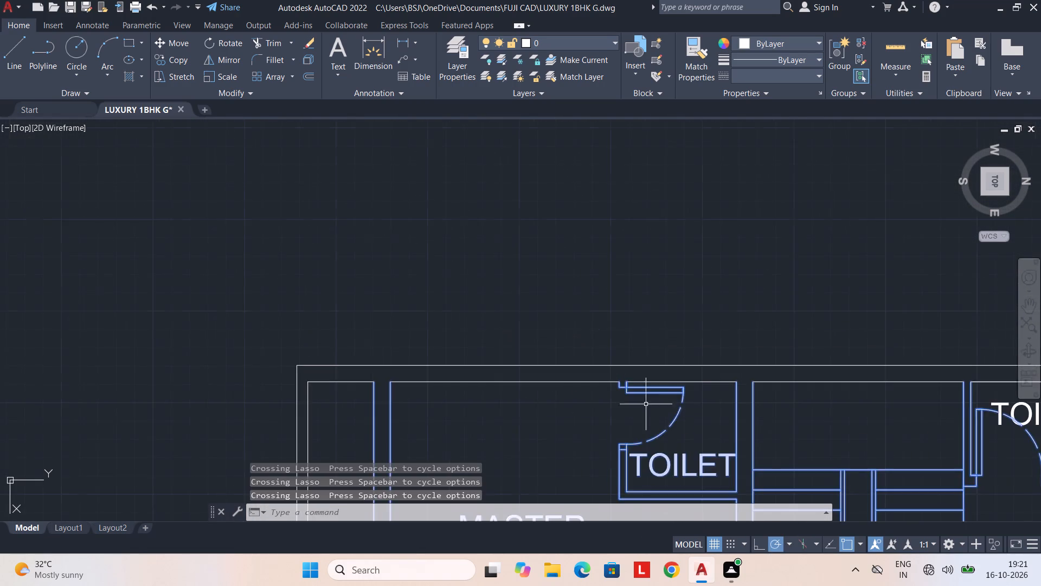
pyautogui.moveTo(657, 416); pyautogui.dragTo(508, 360, button='middle')
pyautogui.scroll(-1, 511, 363)
pyautogui.moveTo(510, 368); pyautogui.dragTo(502, 321, button='middle')
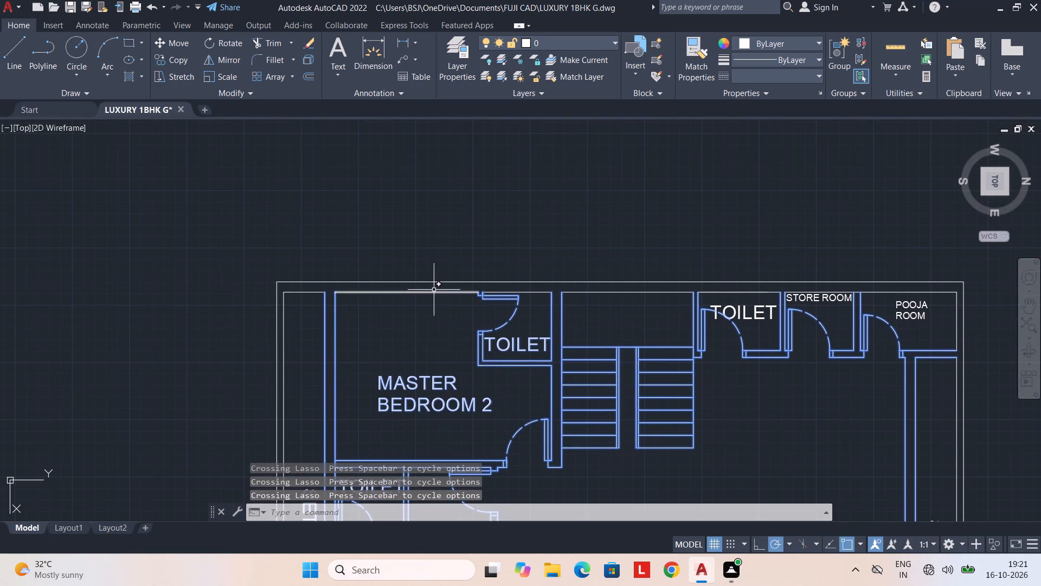
pyautogui.click(441, 283)
pyautogui.click(433, 292)
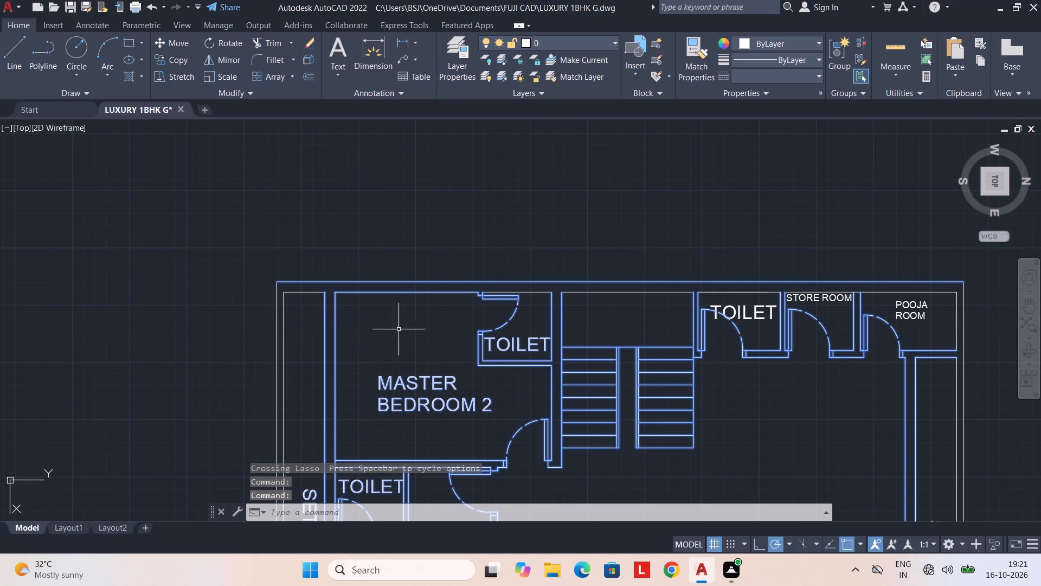
pyautogui.moveTo(433, 364); pyautogui.dragTo(378, 357, button='middle')
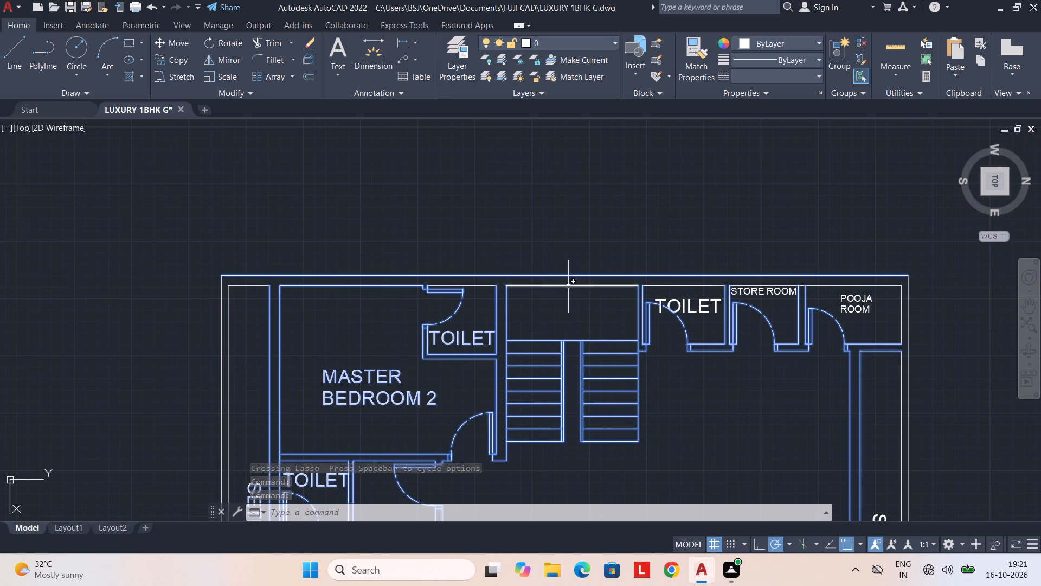
pyautogui.click(568, 286)
pyautogui.click(466, 286)
pyautogui.click(676, 285)
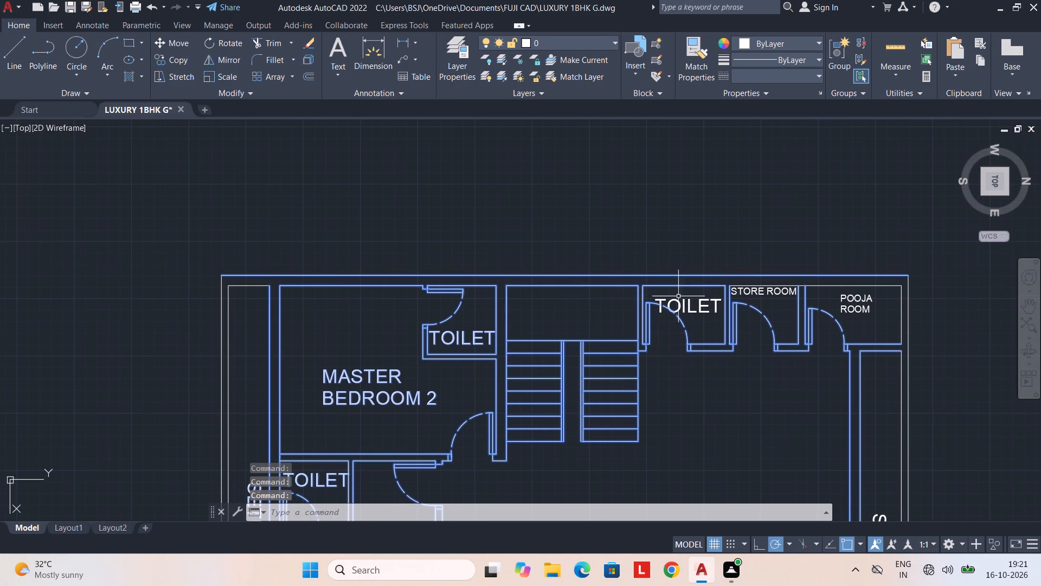
pyautogui.click(682, 302)
pyautogui.click(758, 292)
pyautogui.click(773, 285)
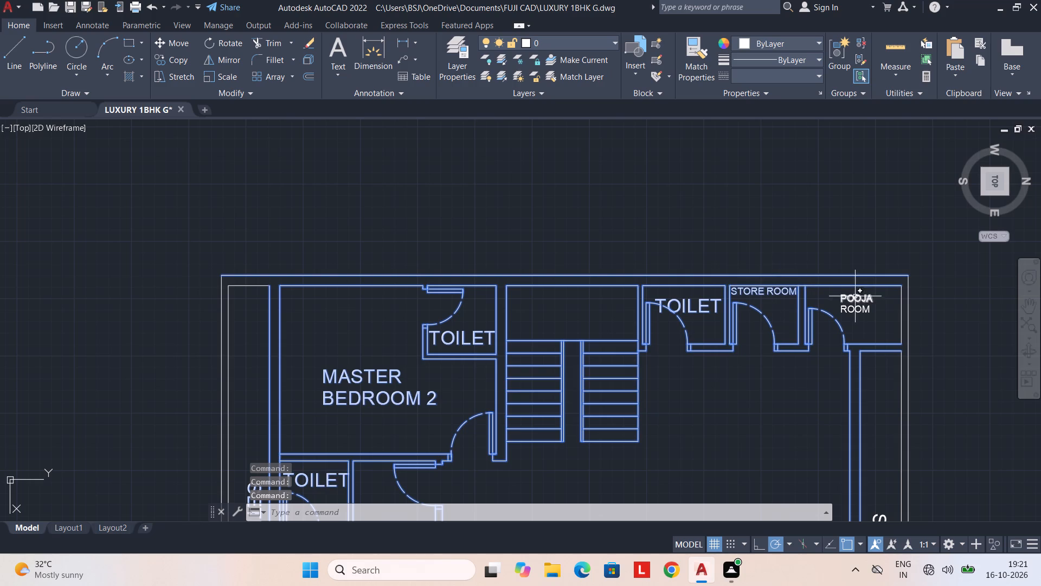
pyautogui.click(857, 297)
pyautogui.click(858, 308)
pyautogui.scroll(-2, 787, 378)
pyautogui.moveTo(778, 382); pyautogui.dragTo(776, 377, button='middle')
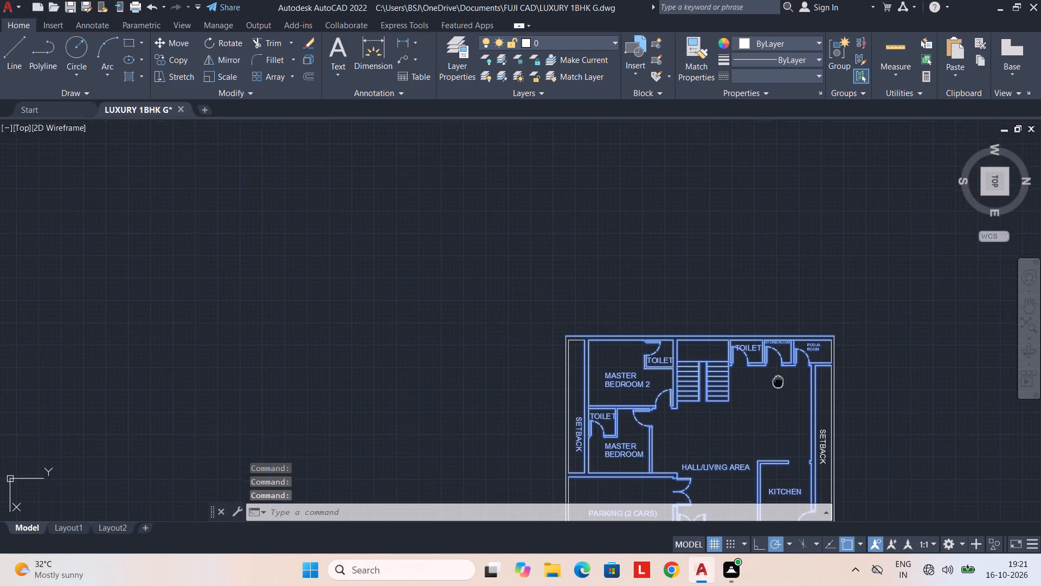
pyautogui.moveTo(776, 377); pyautogui.dragTo(712, 280, button='middle')
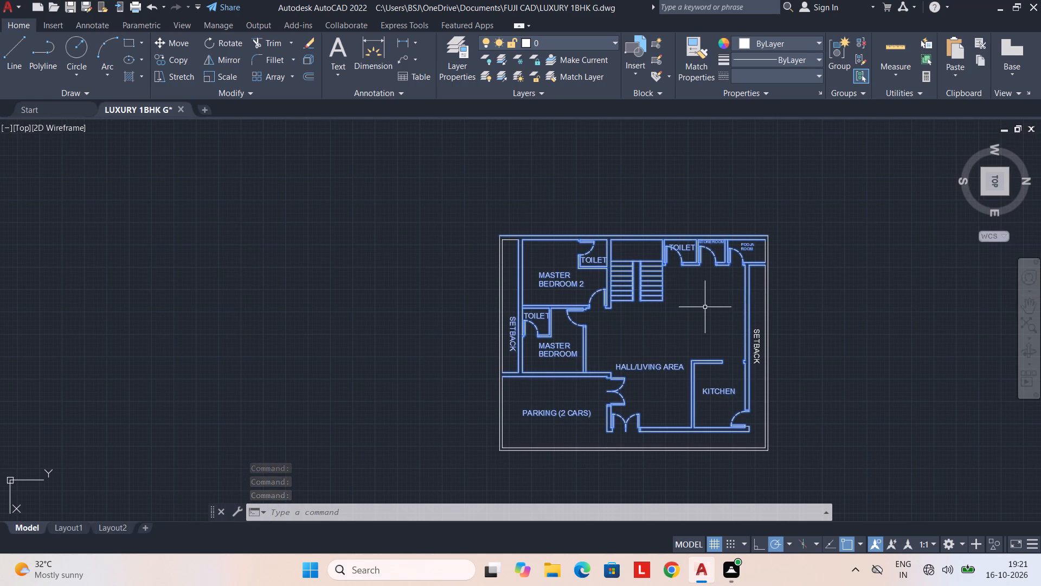
pyautogui.write('CO')
pyautogui.press('Return')
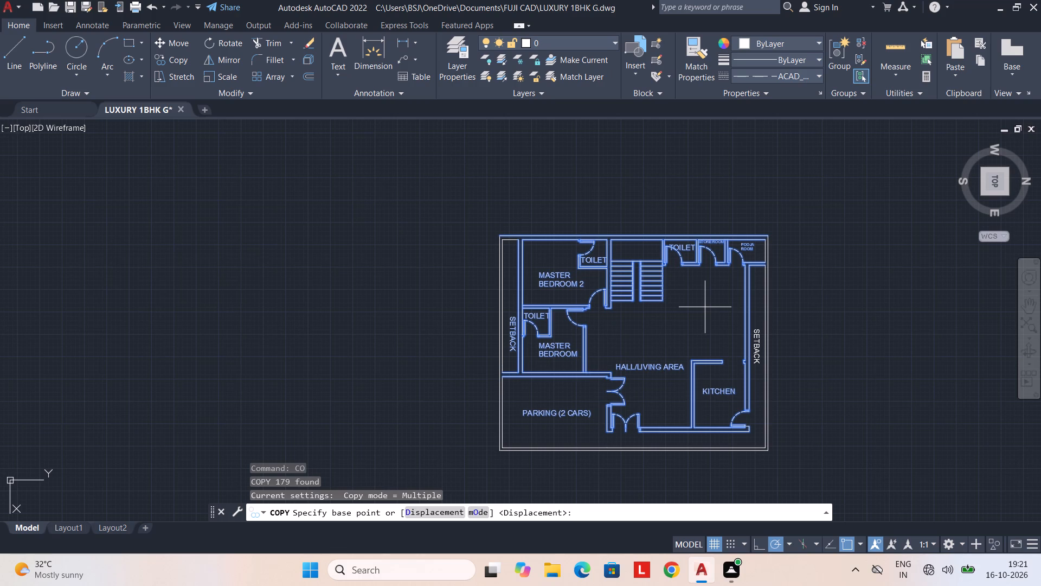
pyautogui.scroll(1, 772, 231)
pyautogui.click(766, 237)
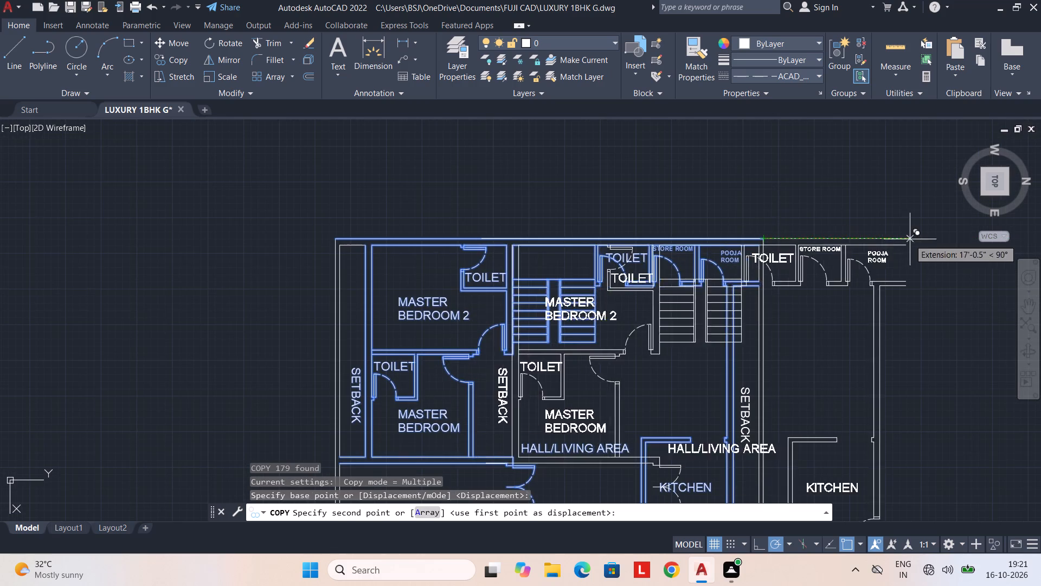
pyautogui.moveTo(910, 239); pyautogui.dragTo(616, 237, button='middle')
pyautogui.moveTo(828, 232); pyautogui.dragTo(607, 235, button='middle')
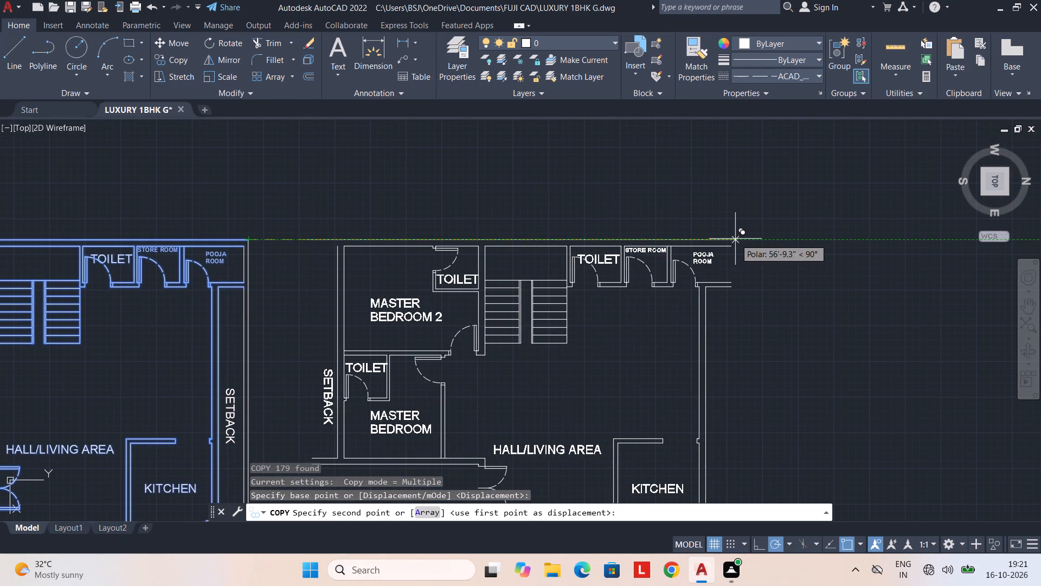
pyautogui.click(735, 239)
pyautogui.press('Escape')
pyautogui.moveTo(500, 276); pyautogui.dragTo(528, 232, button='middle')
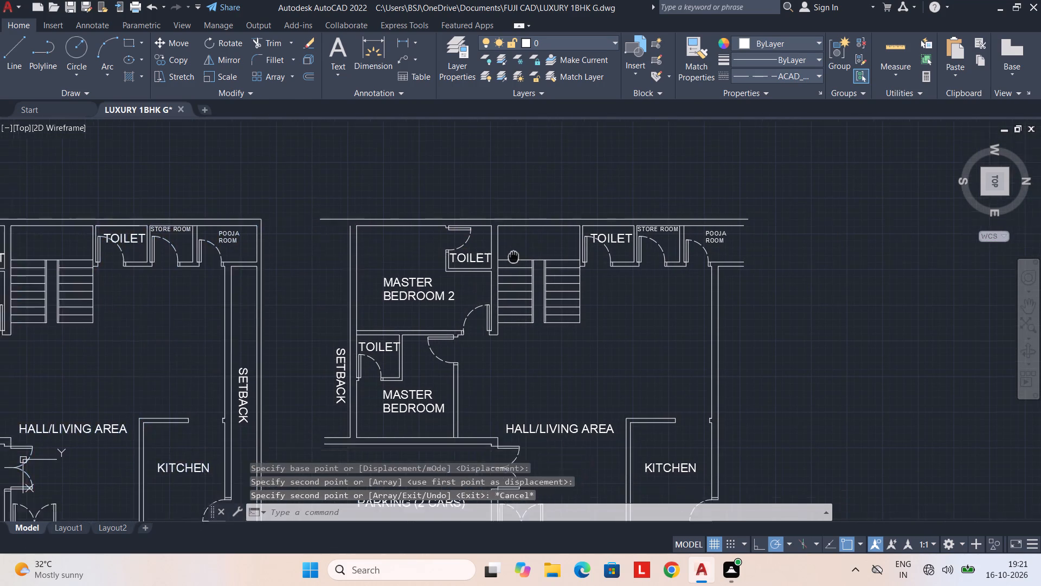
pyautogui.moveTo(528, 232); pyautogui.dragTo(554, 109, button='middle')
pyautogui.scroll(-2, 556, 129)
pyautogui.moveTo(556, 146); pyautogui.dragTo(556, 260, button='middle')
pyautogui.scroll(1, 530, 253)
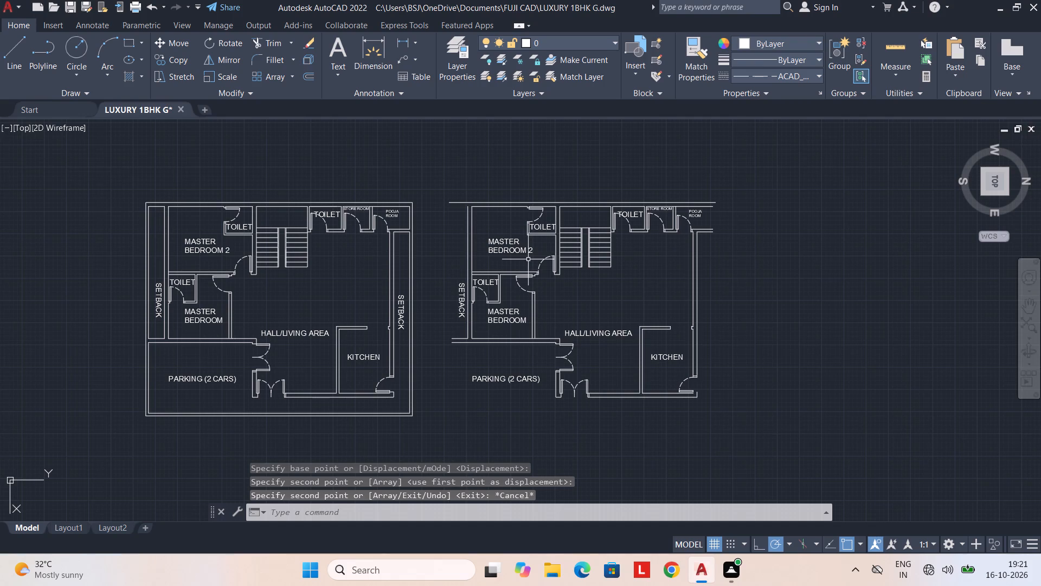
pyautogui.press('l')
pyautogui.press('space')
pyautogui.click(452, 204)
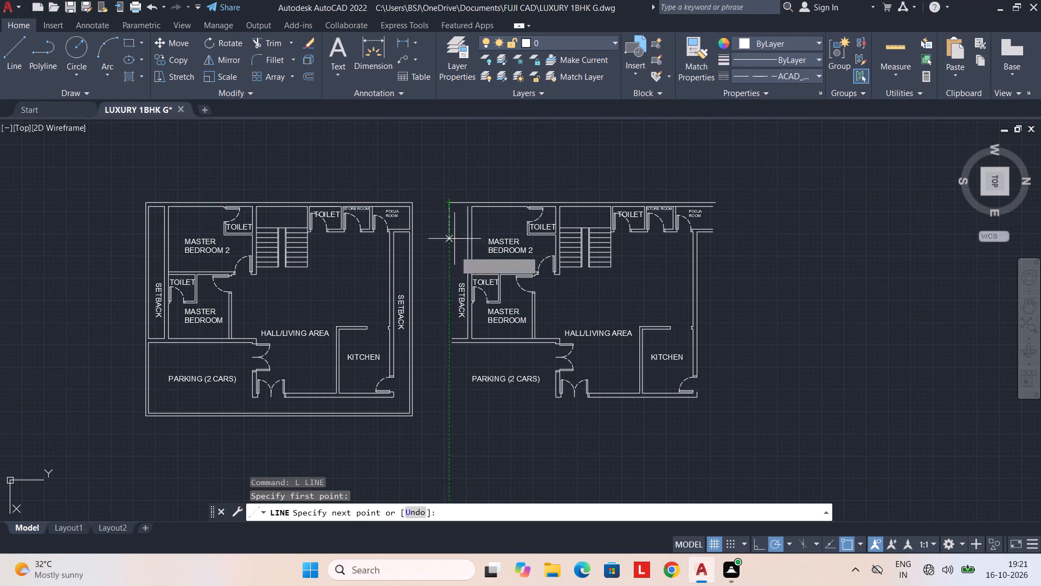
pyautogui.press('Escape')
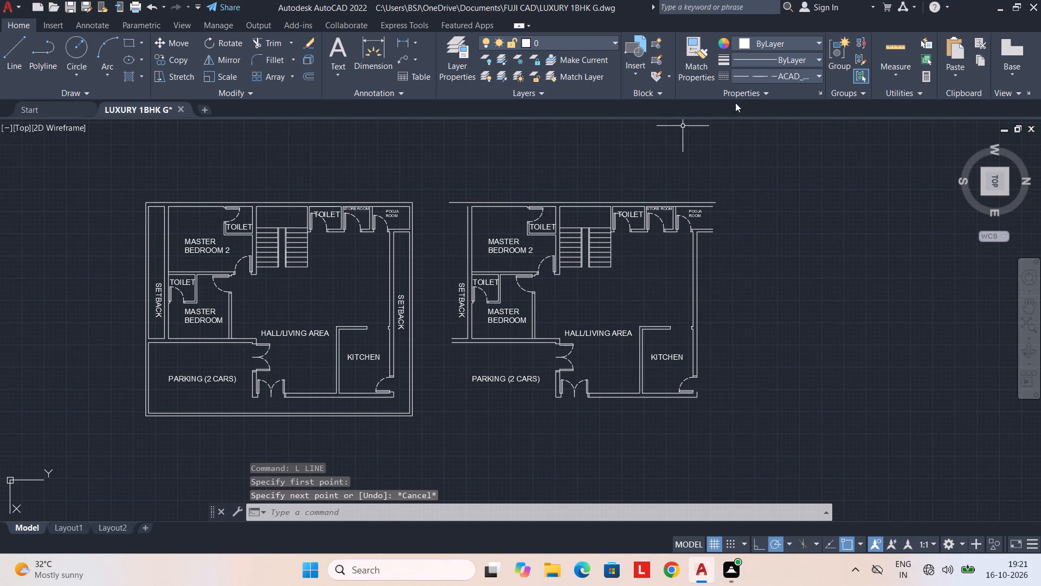
# Set the current linetype to ByLayer.
pyautogui.click(786, 73)
pyautogui.click(777, 89)
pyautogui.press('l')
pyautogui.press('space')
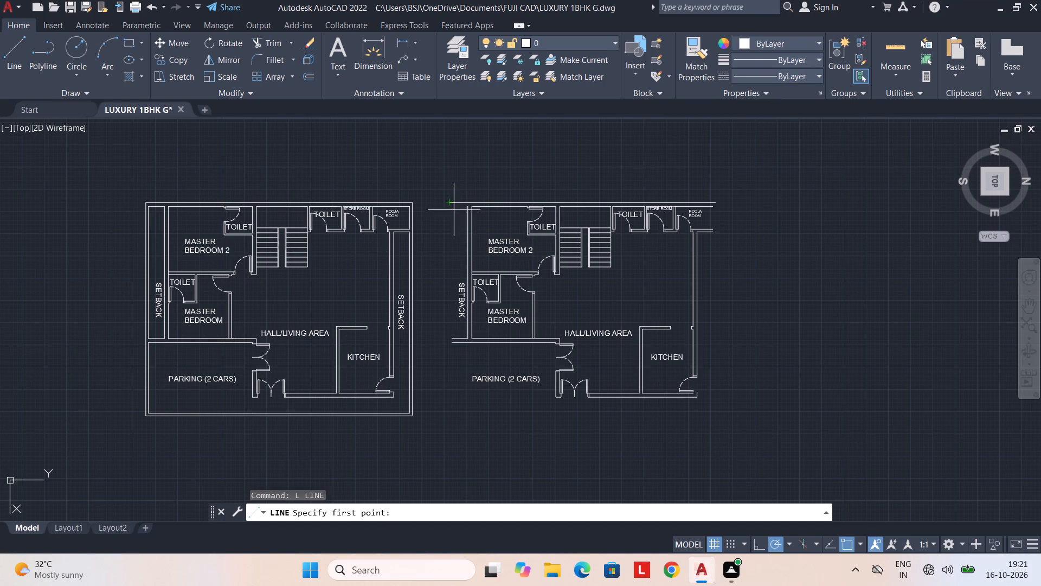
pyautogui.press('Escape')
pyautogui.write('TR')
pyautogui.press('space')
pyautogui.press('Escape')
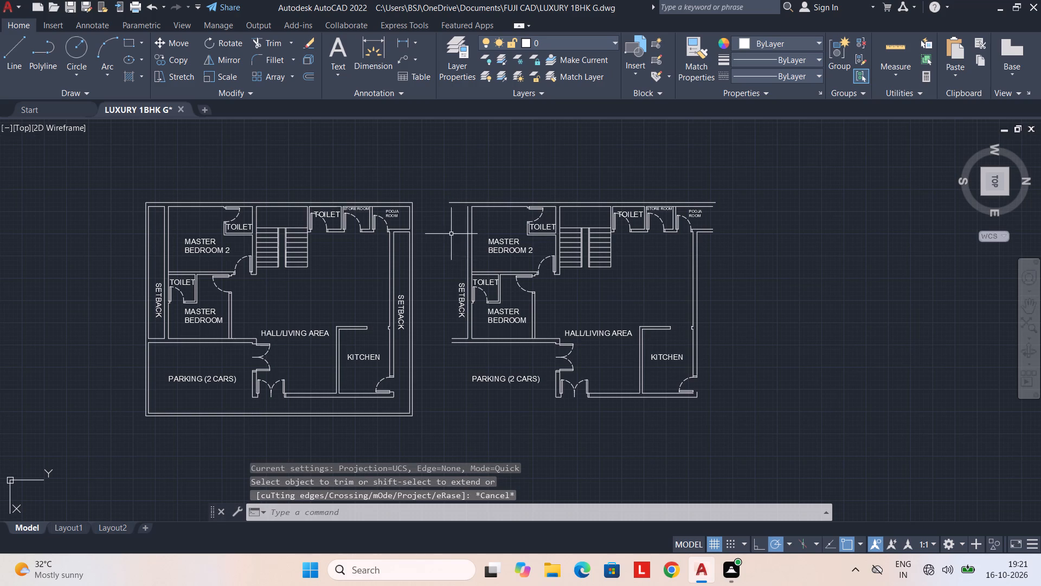
# Extend the outer line of the copied plan's south wall to the outer west line and the wall north of the parking.
pyautogui.press('e')
pyautogui.press('x')
pyautogui.press('space')
pyautogui.scroll(2, 461, 213)
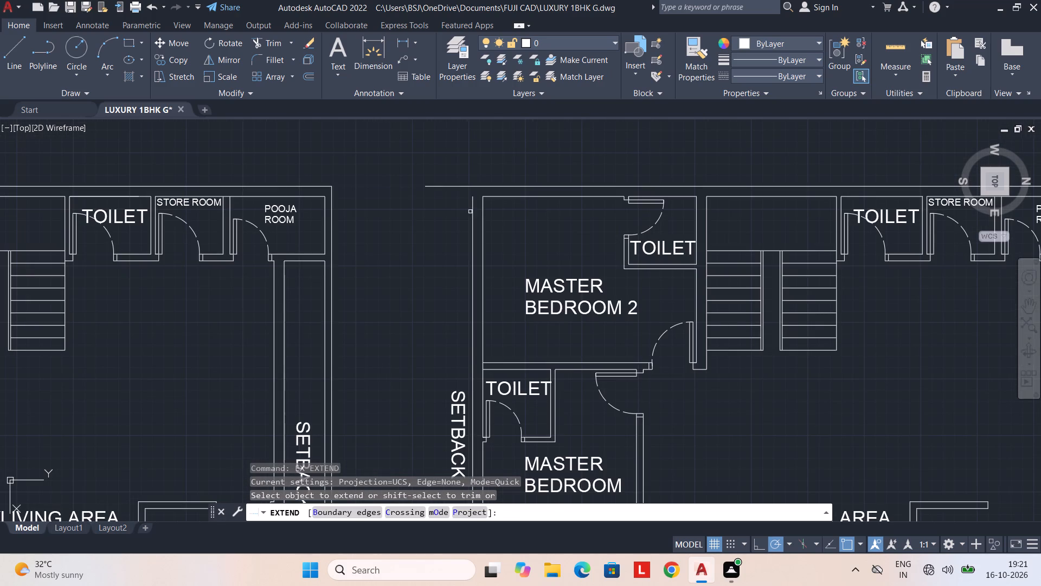
pyautogui.click(472, 211)
pyautogui.moveTo(465, 266); pyautogui.dragTo(438, 132, button='middle')
pyautogui.moveTo(461, 303); pyautogui.dragTo(455, 313, button='middle')
pyautogui.click(441, 393)
# Extend the two lines of the copy's north wall west across the pooja room's east wall into the room.
pyautogui.scroll(-3, 472, 306)
pyautogui.moveTo(443, 234); pyautogui.dragTo(452, 290, button='middle')
pyautogui.scroll(2, 460, 298)
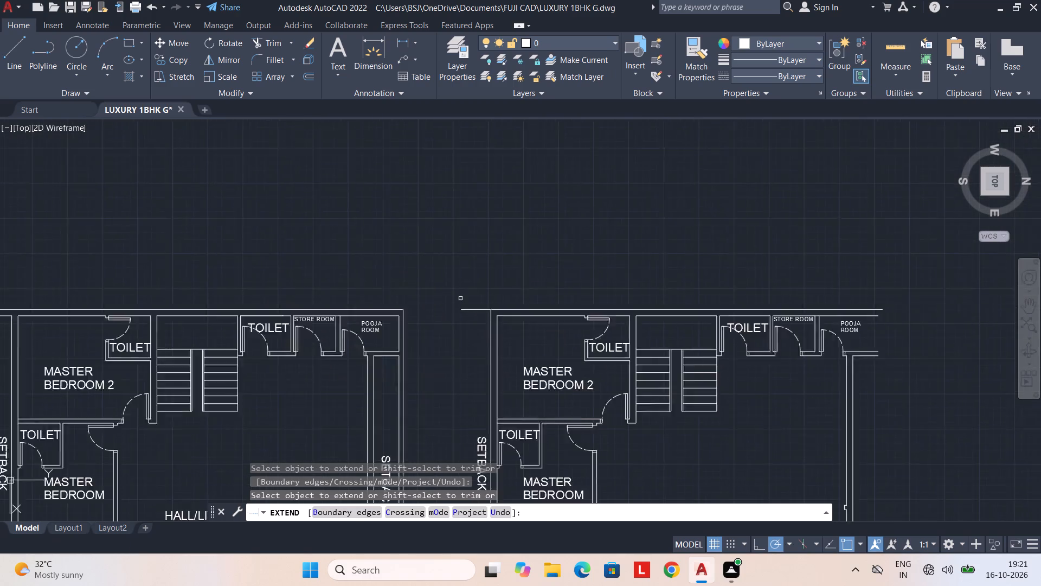
pyautogui.scroll(1, 460, 298)
pyautogui.moveTo(524, 351); pyautogui.dragTo(432, 321, button='middle')
pyautogui.scroll(-1, 483, 341)
pyautogui.moveTo(483, 343); pyautogui.dragTo(435, 315, button='middle')
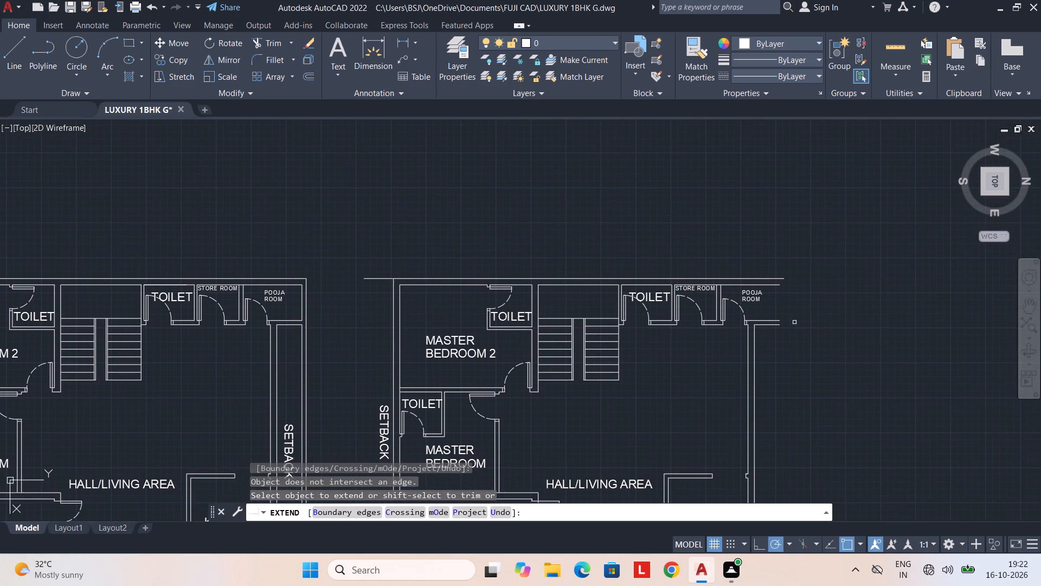
pyautogui.moveTo(794, 322); pyautogui.dragTo(672, 276, button='middle')
pyautogui.moveTo(692, 333); pyautogui.dragTo(665, 262, button='middle')
pyautogui.moveTo(641, 278); pyautogui.dragTo(652, 337, button='middle')
pyautogui.moveTo(631, 298); pyautogui.dragTo(657, 320, button='middle')
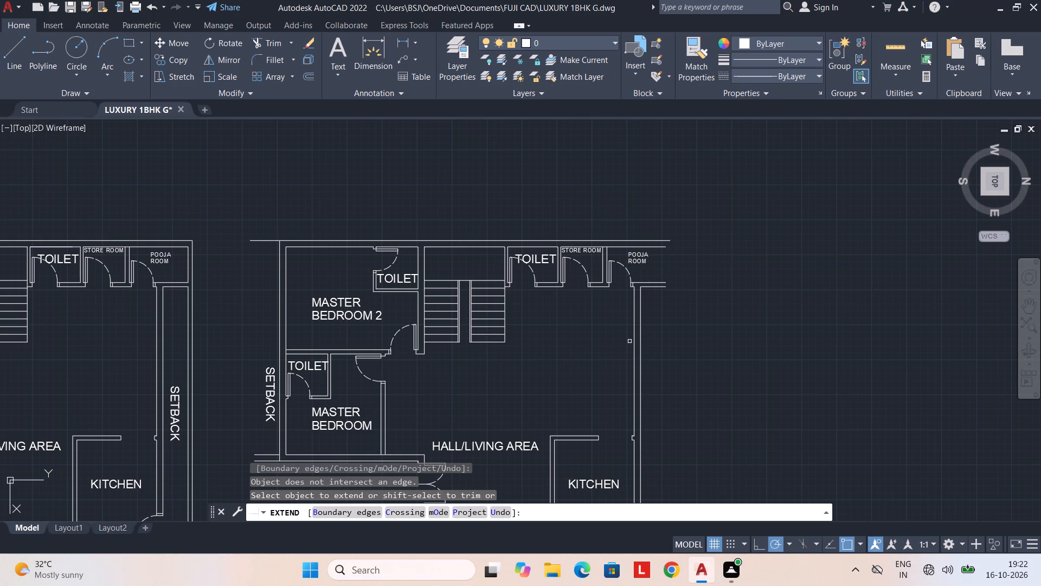
pyautogui.scroll(-1, 647, 317)
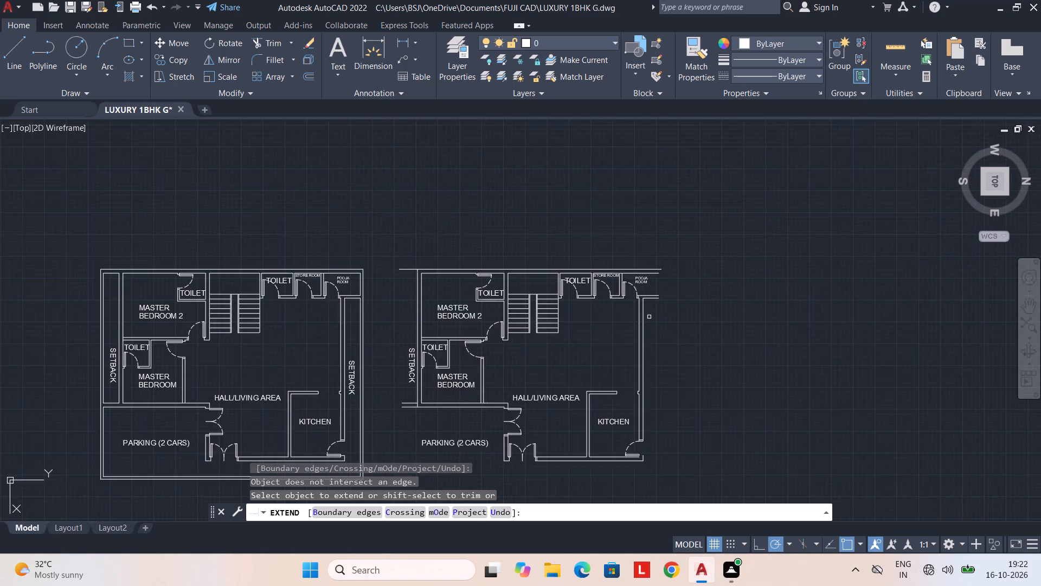
pyautogui.scroll(2, 651, 317)
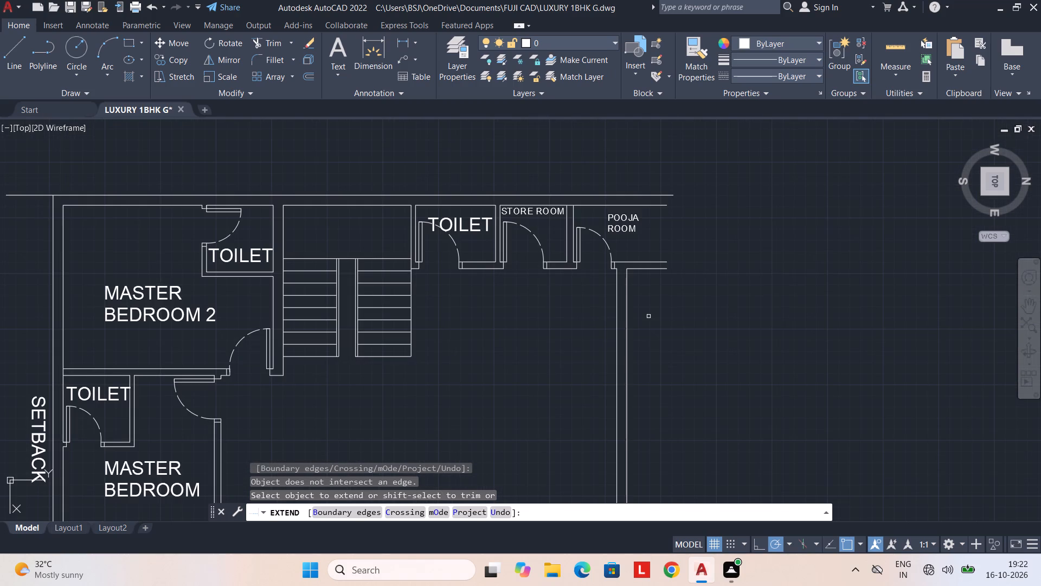
pyautogui.scroll(-1, 648, 318)
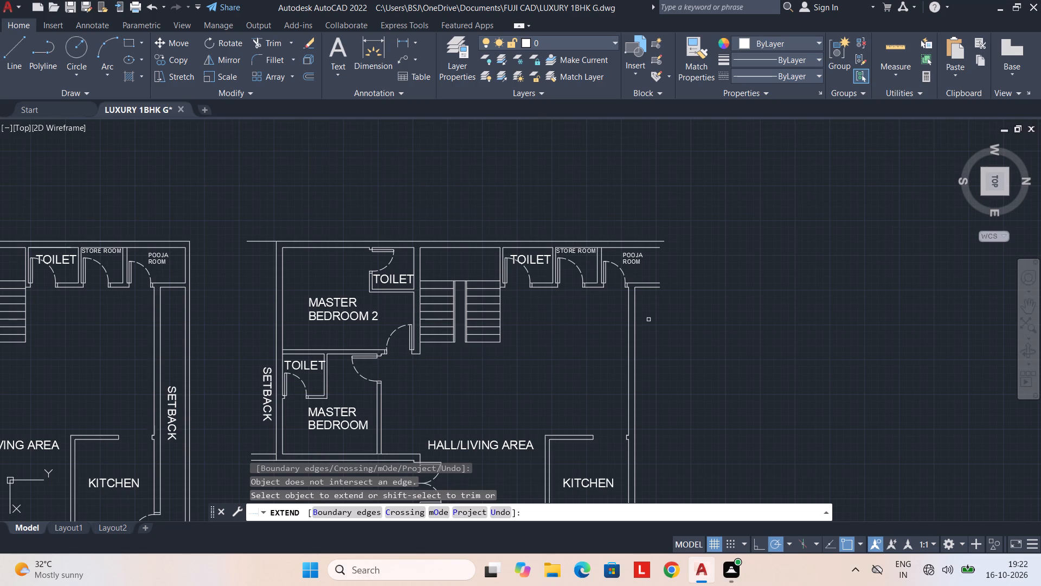
pyautogui.click(634, 302)
pyautogui.click(630, 302)
pyautogui.click(635, 297)
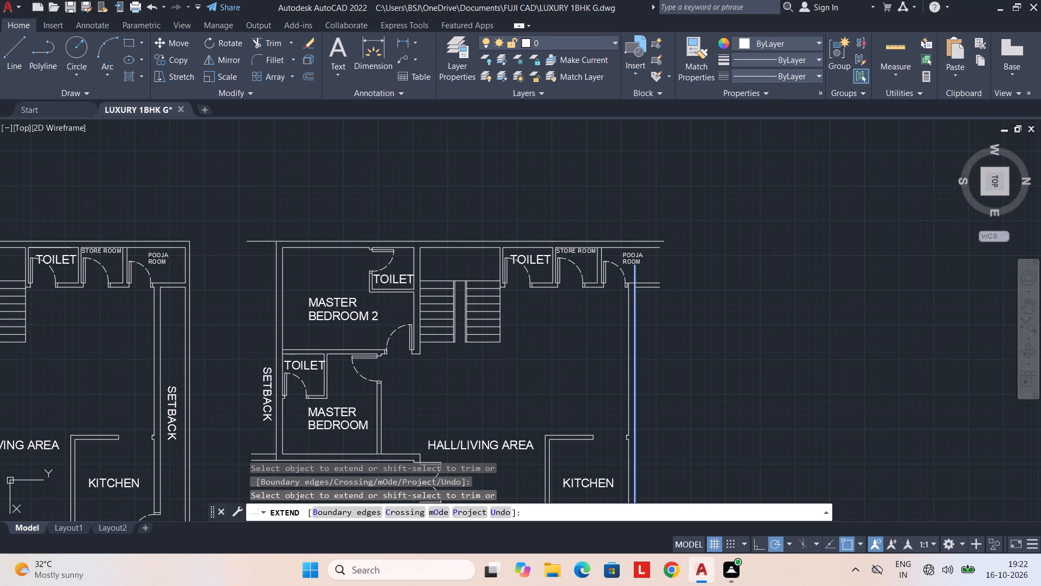
pyautogui.click(631, 298)
pyautogui.click(634, 297)
pyautogui.click(635, 278)
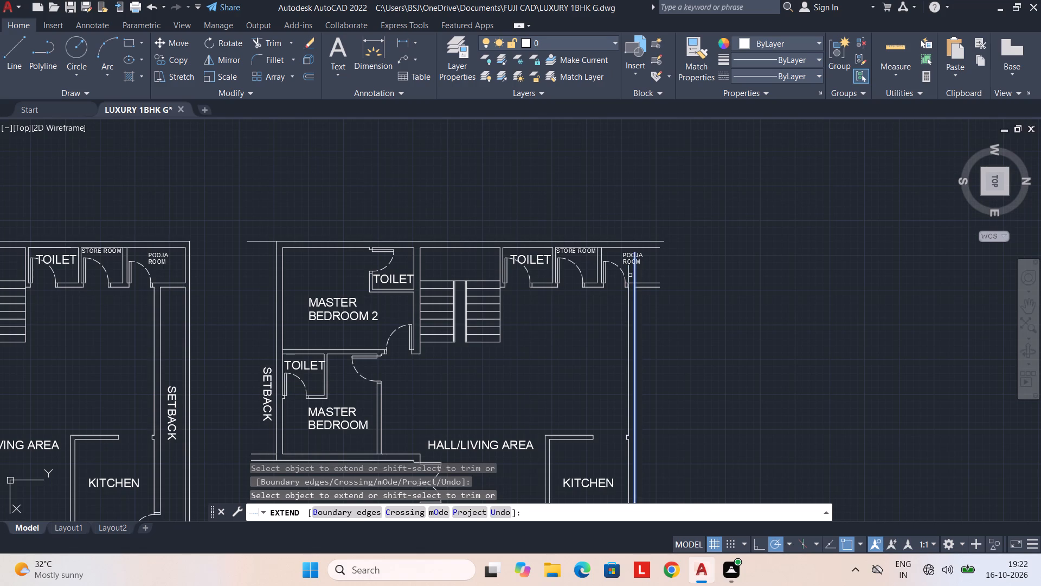
pyautogui.click(628, 273)
# Extend both north wall lines past the POOJA ROOM label to the inner line of the west wall.
pyautogui.scroll(2, 634, 271)
pyautogui.click(632, 271)
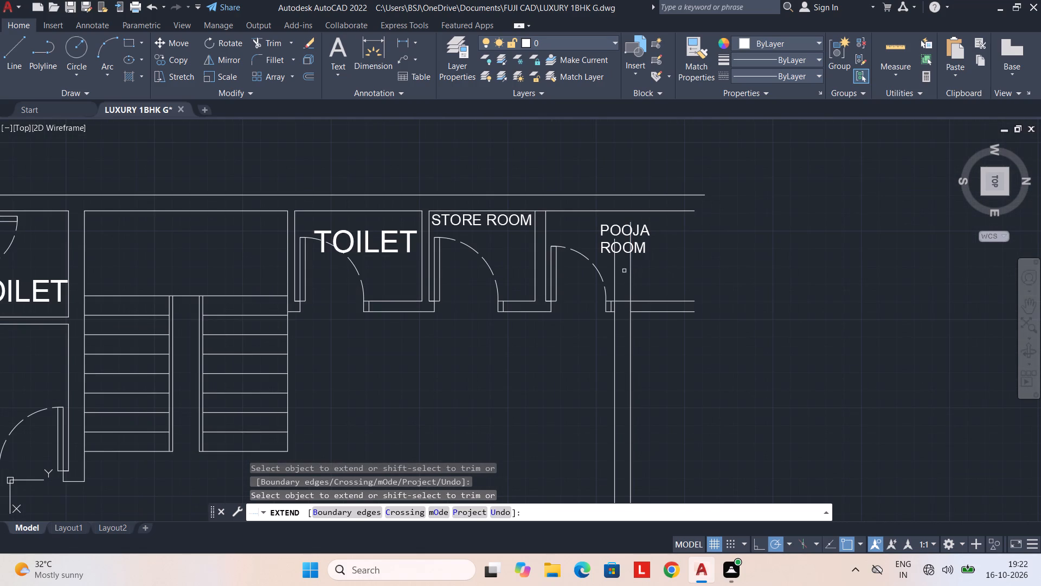
pyautogui.click(616, 271)
pyautogui.click(612, 265)
pyautogui.scroll(2, 613, 257)
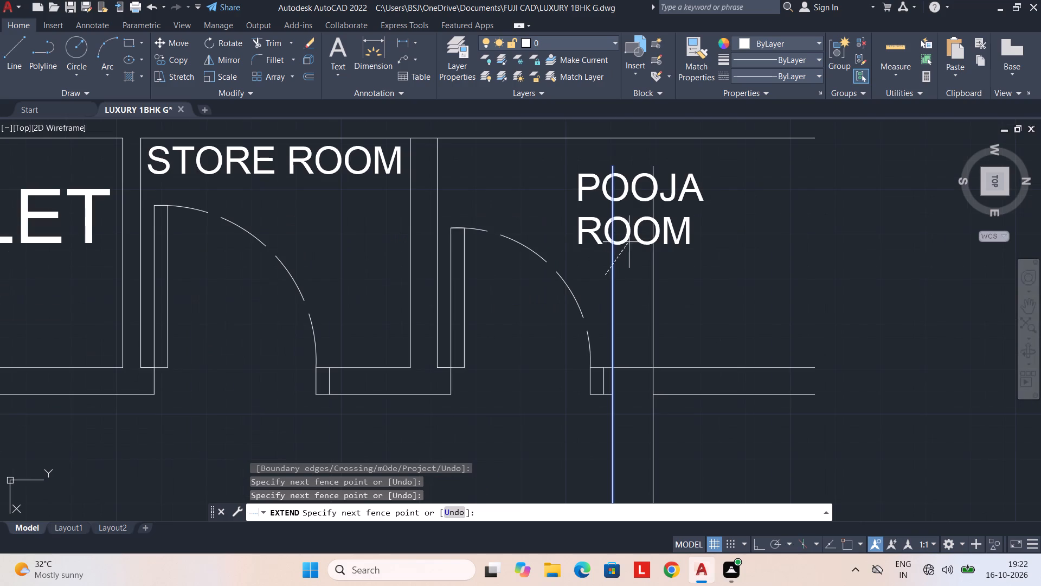
pyautogui.click(616, 260)
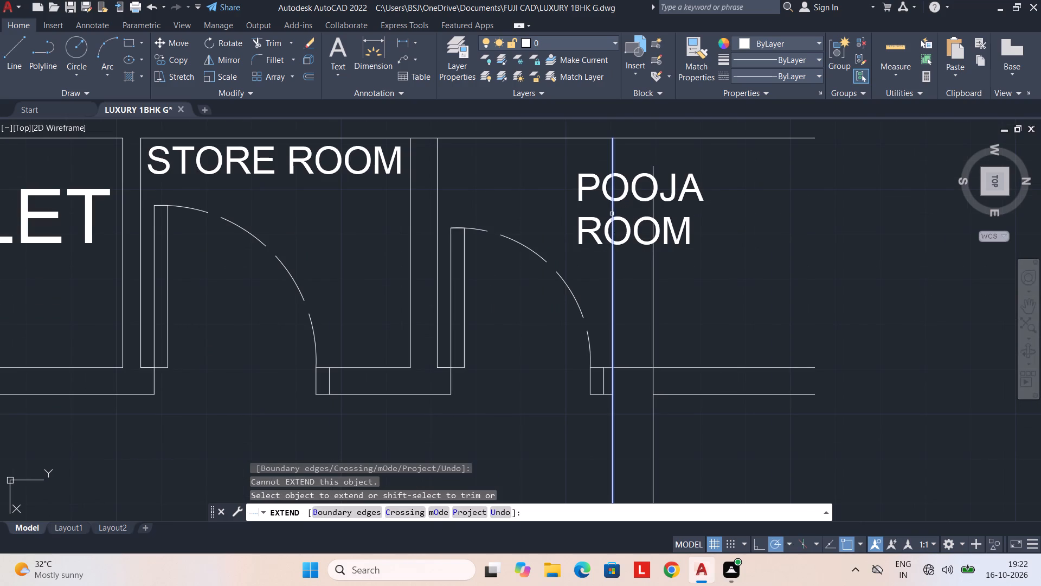
pyautogui.click(613, 213)
pyautogui.click(655, 202)
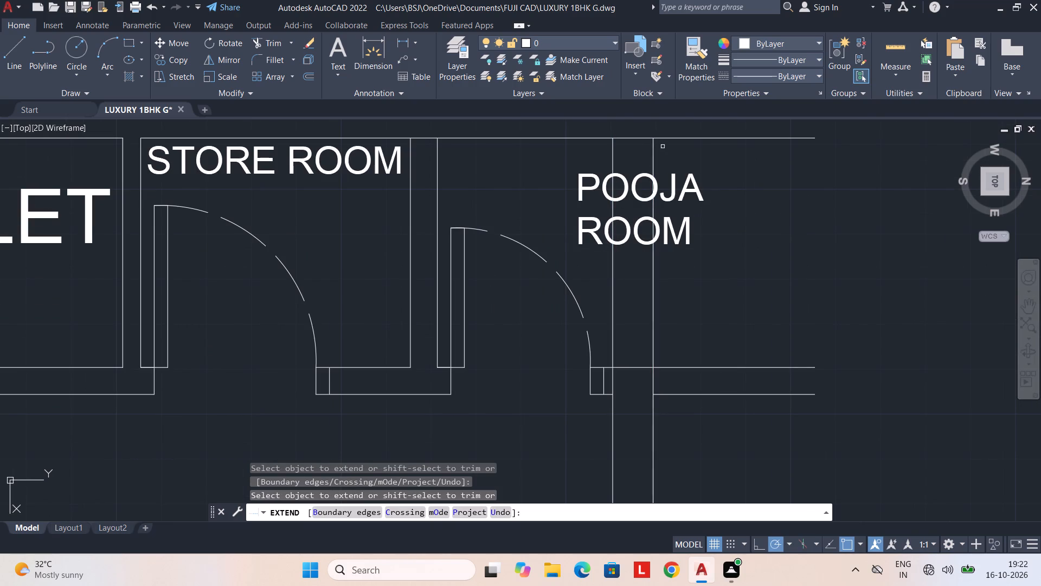
# Extend both north wall lines on to the outer line of the copy's west wall.
pyautogui.click(657, 152)
pyautogui.click(653, 154)
pyautogui.click(653, 155)
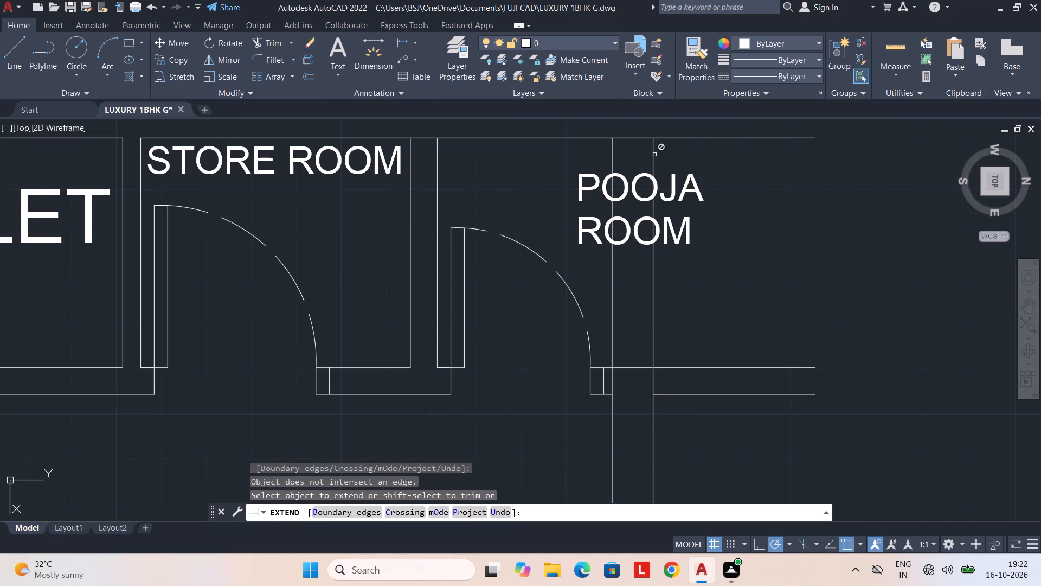
pyautogui.click(654, 155)
pyautogui.click(654, 155)
pyautogui.scroll(-1, 654, 163)
pyautogui.moveTo(654, 177); pyautogui.dragTo(654, 218, button='middle')
pyautogui.press('Escape')
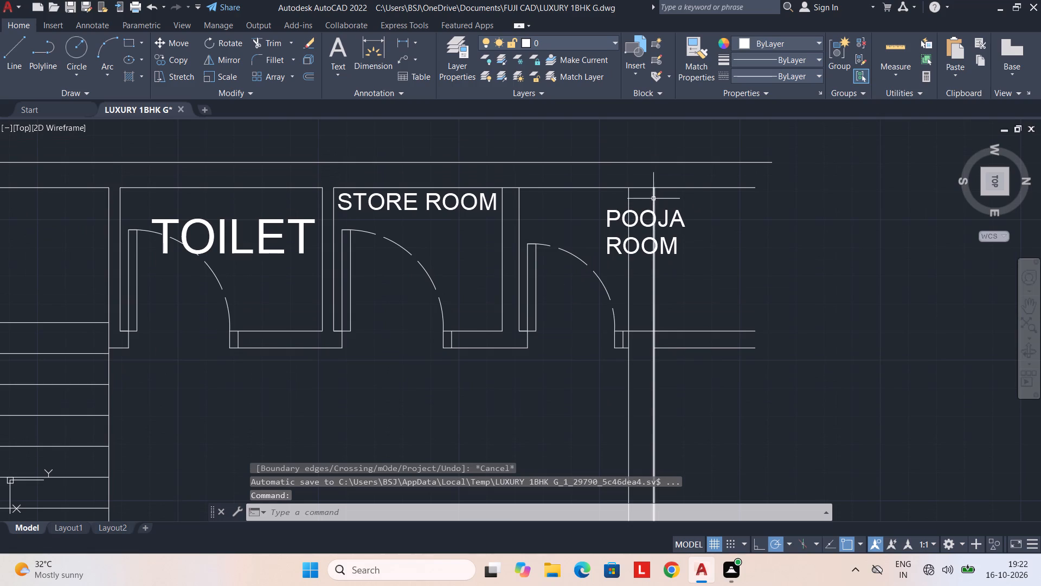
pyautogui.write('EX')
pyautogui.press('space')
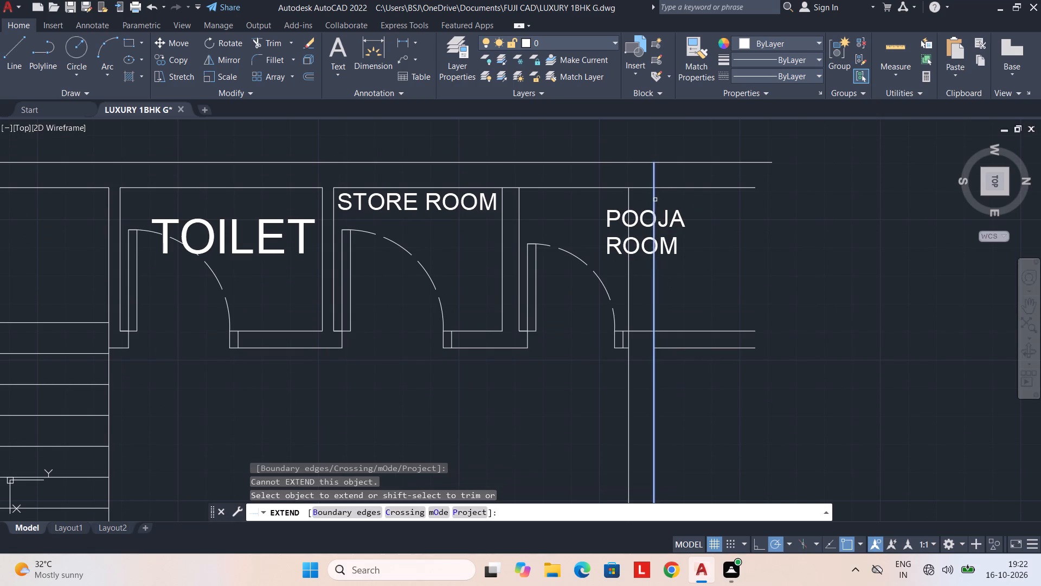
pyautogui.click(655, 200)
pyautogui.click(629, 201)
# Extend the short outer wall line at the copied kitchen's northeast corner west across the door opening.
pyautogui.scroll(-2, 718, 232)
pyautogui.moveTo(725, 254); pyautogui.dragTo(718, 245, button='middle')
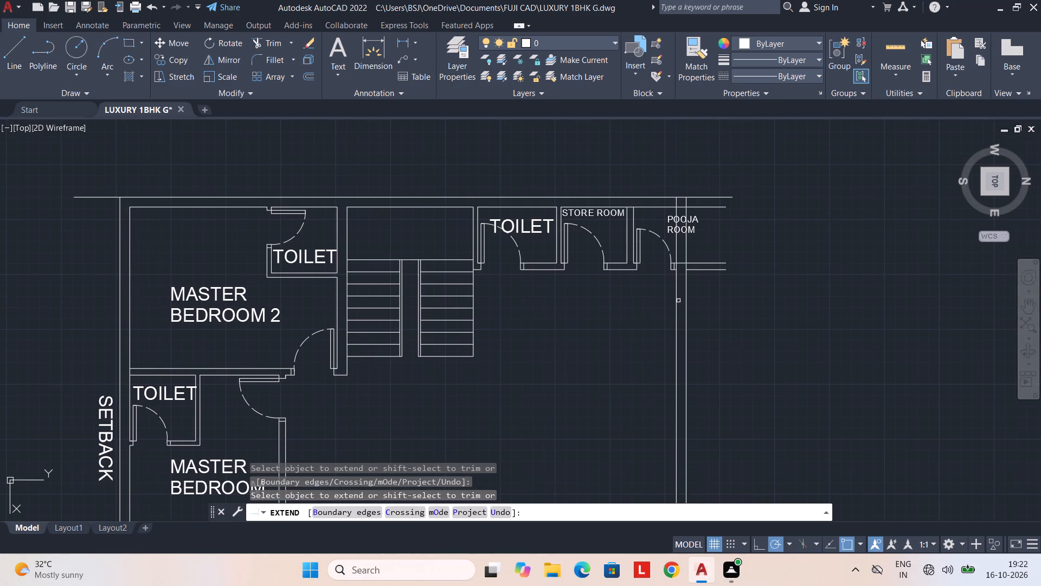
pyautogui.moveTo(579, 348); pyautogui.dragTo(590, 290, button='middle')
pyautogui.moveTo(592, 316); pyautogui.dragTo(594, 231, button='middle')
pyautogui.scroll(-1, 596, 271)
pyautogui.moveTo(596, 272); pyautogui.dragTo(610, 198, button='middle')
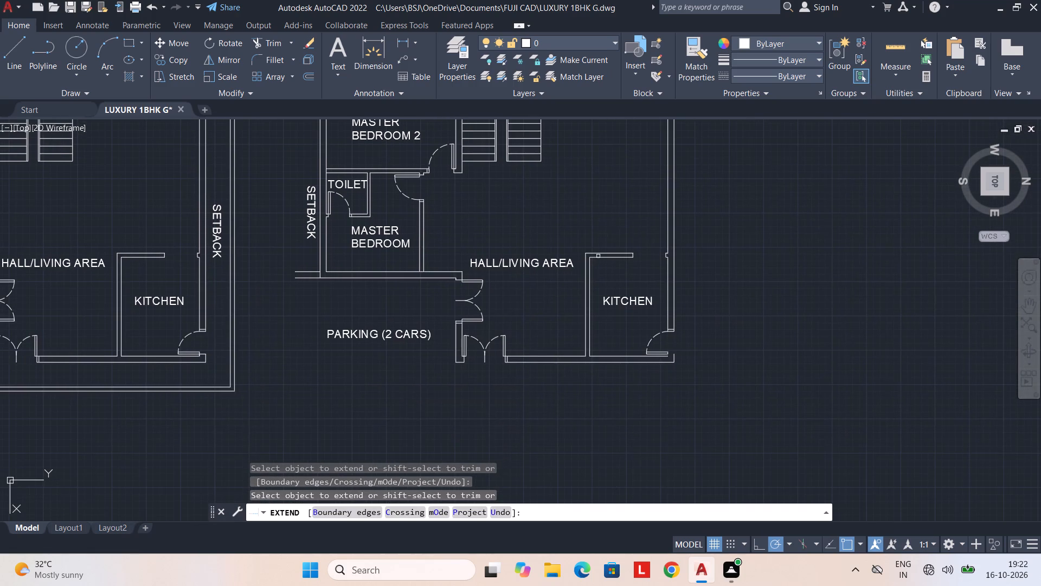
pyautogui.click(674, 359)
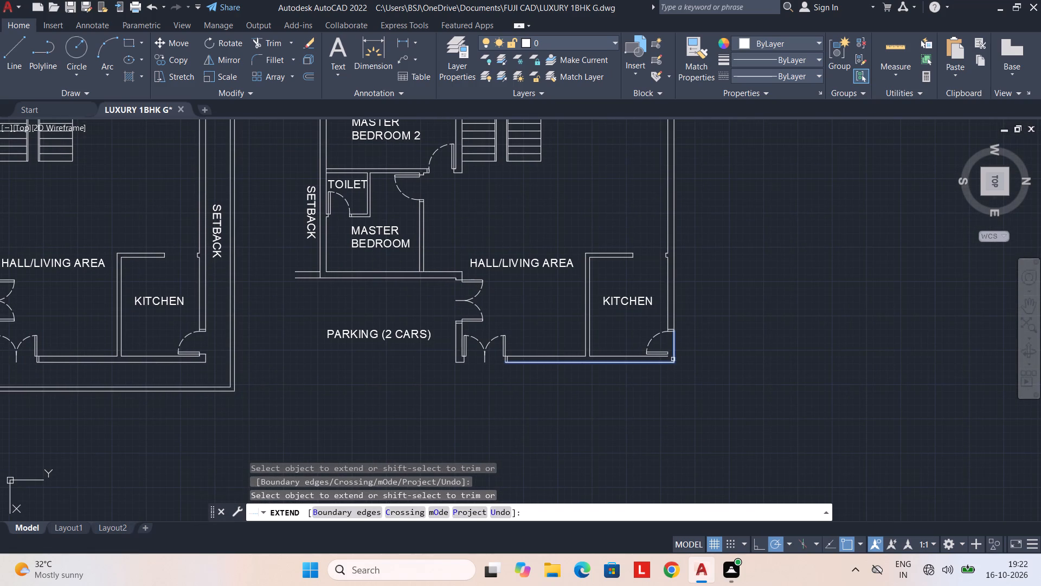
pyautogui.scroll(3, 670, 359)
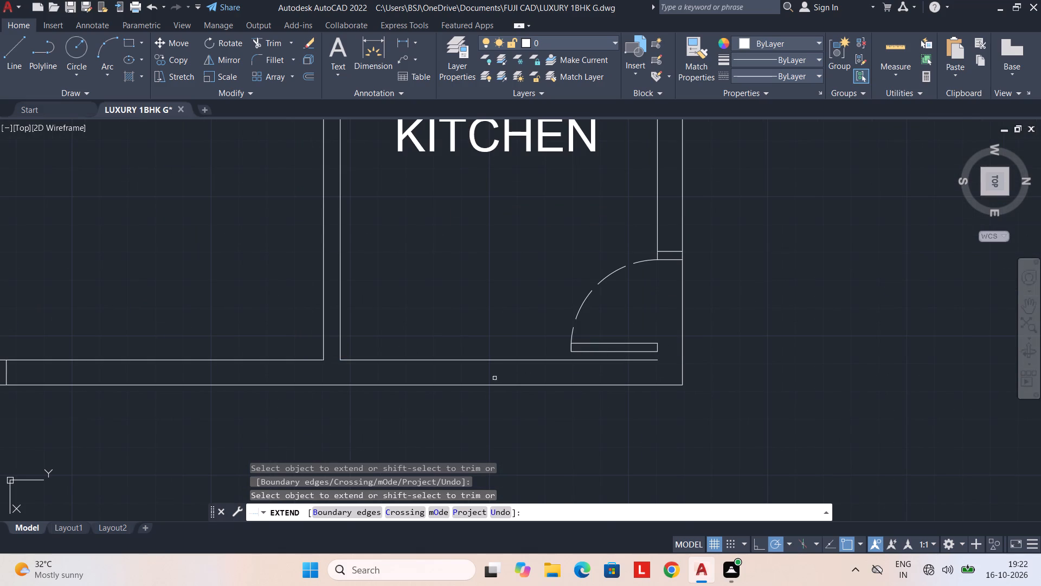
pyautogui.scroll(-1, 565, 410)
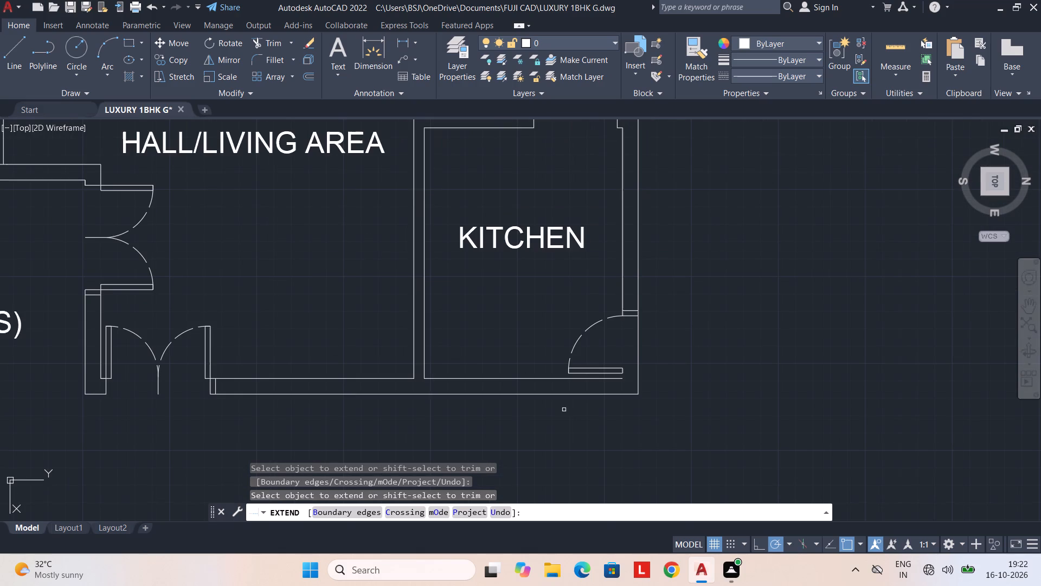
pyautogui.moveTo(545, 410); pyautogui.dragTo(691, 398, button='middle')
pyautogui.scroll(-2, 482, 397)
pyautogui.moveTo(433, 418); pyautogui.dragTo(574, 418, button='middle')
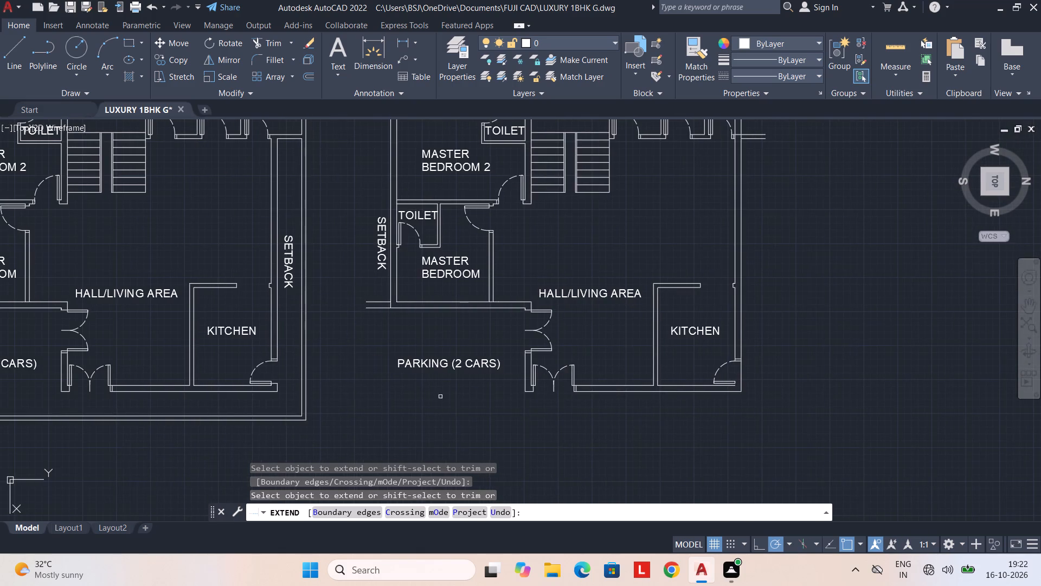
pyautogui.moveTo(400, 368); pyautogui.dragTo(430, 412, button='middle')
pyautogui.press('Escape')
# Trim the parking-side and west wall lines that overhang south of the copy's south wall.
pyautogui.write('TR')
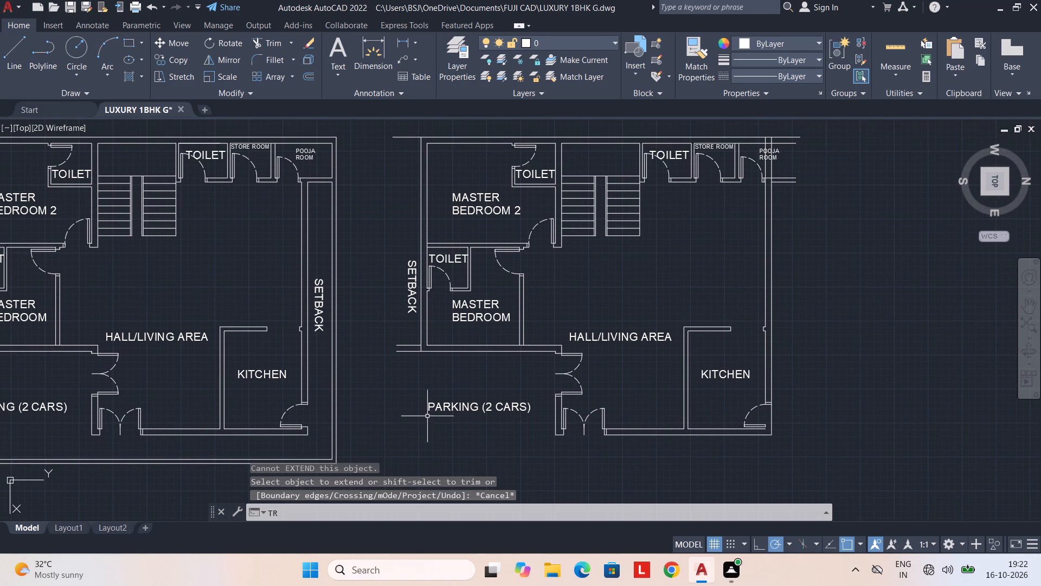
pyautogui.press('space')
pyautogui.moveTo(401, 328); pyautogui.dragTo(413, 377)
pyautogui.moveTo(419, 221); pyautogui.dragTo(421, 327, button='middle')
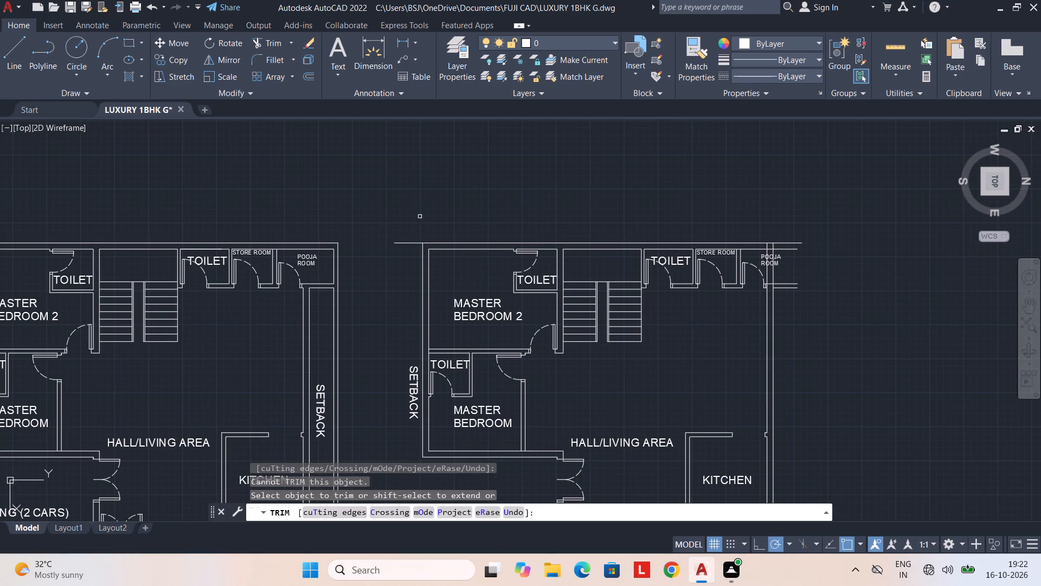
pyautogui.moveTo(417, 220); pyautogui.dragTo(404, 252)
# Trim the copy's west and pooja room wall lines overhanging the north wall, including the pieces crossing its thickness.
pyautogui.scroll(1, 795, 244)
pyautogui.moveTo(779, 219); pyautogui.dragTo(776, 367)
pyautogui.scroll(2, 757, 258)
pyautogui.click(743, 243)
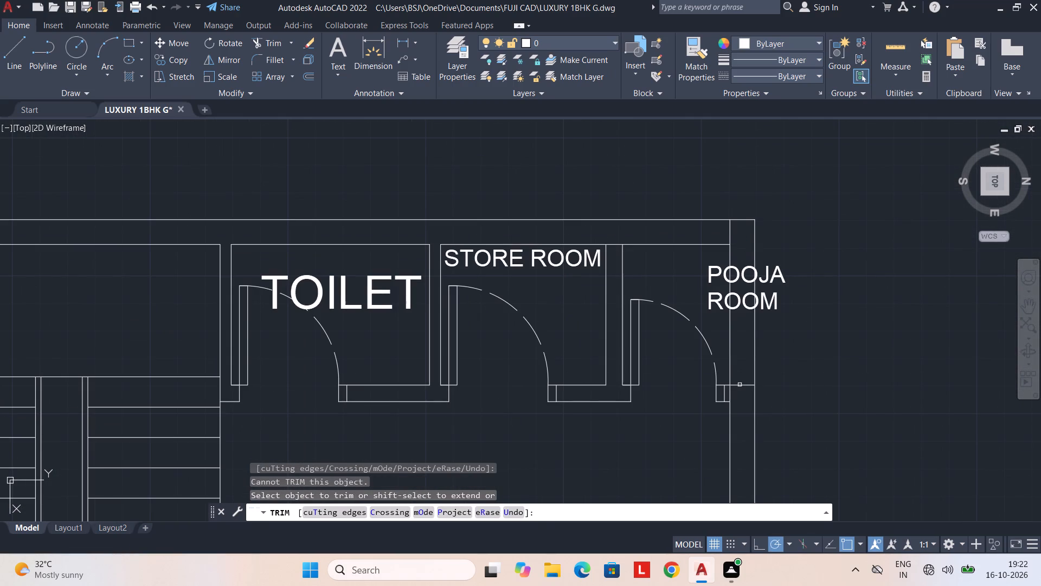
pyautogui.click(740, 385)
pyautogui.doubleClick(739, 300)
pyautogui.doubleClick(742, 301)
pyautogui.press('Escape')
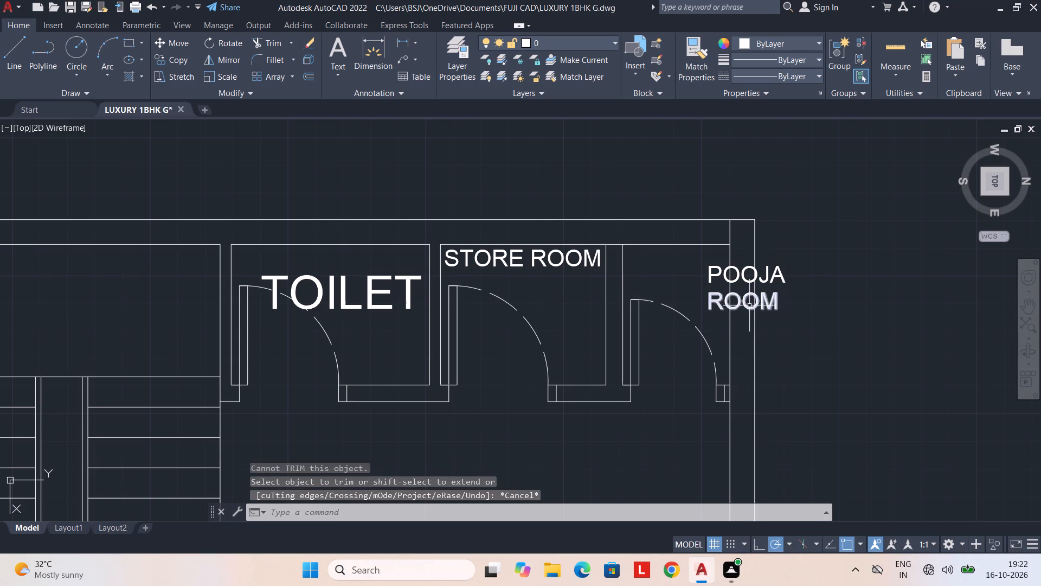
# Move the copy's POOJA ROOM label south into the store room.
pyautogui.click(750, 270)
pyautogui.click(747, 299)
pyautogui.press('m')
pyautogui.press('space')
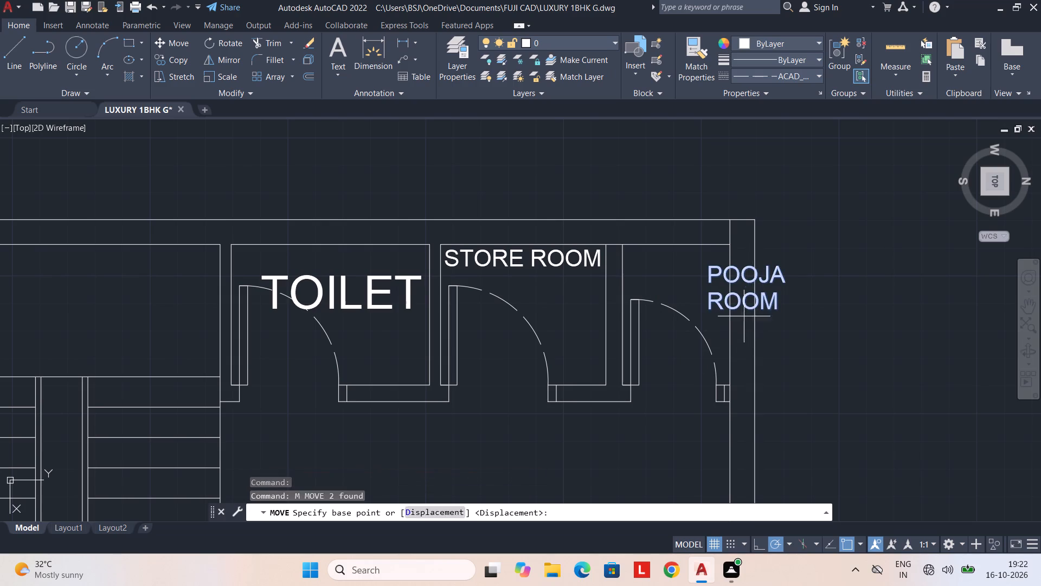
pyautogui.click(745, 309)
pyautogui.click(563, 324)
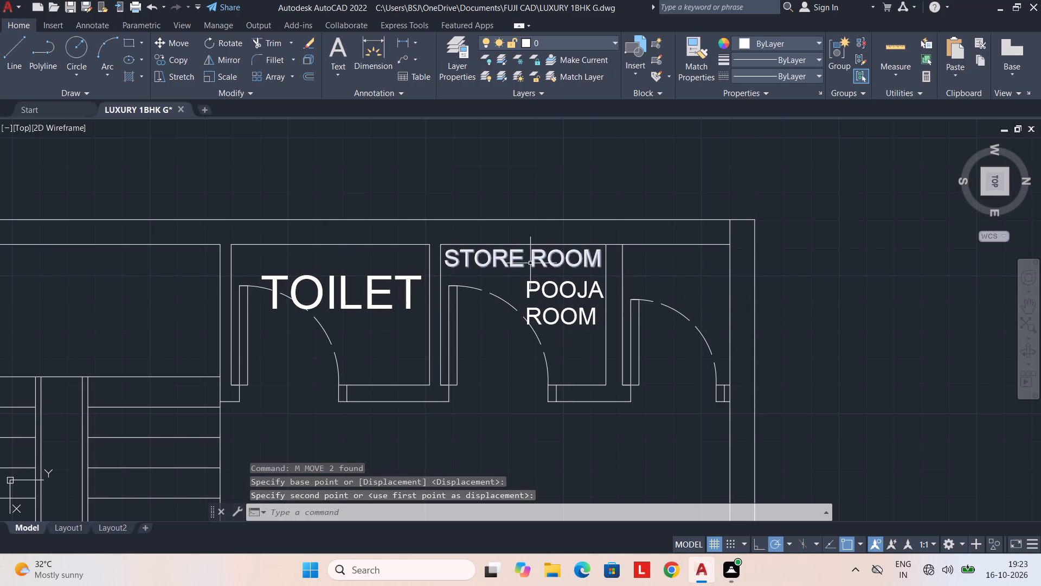
# Delete the STORE ROOM label from the copied plan.
pyautogui.click(530, 260)
pyautogui.press('Delete')
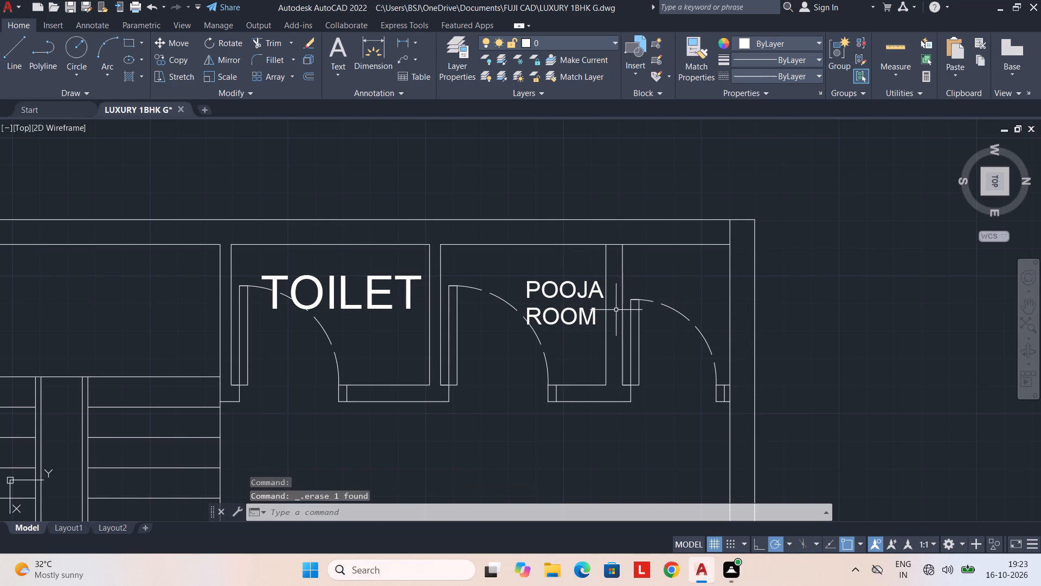
# Delete the PARKING (2 CARS) and south SETBACK labels from the copied plan.
pyautogui.moveTo(652, 296); pyautogui.dragTo(616, 249, button='middle')
pyautogui.scroll(-2, 616, 249)
pyautogui.scroll(-1, 588, 282)
pyautogui.moveTo(588, 282); pyautogui.dragTo(625, 239, button='middle')
pyautogui.moveTo(599, 315); pyautogui.dragTo(608, 221, button='middle')
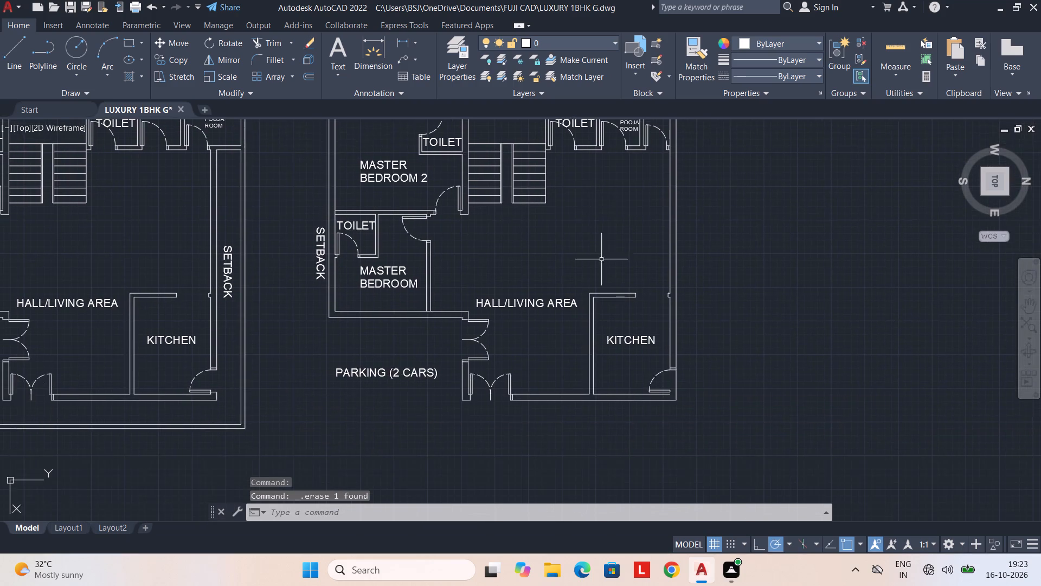
pyautogui.moveTo(590, 290); pyautogui.dragTo(670, 277, button='middle')
pyautogui.click(470, 362)
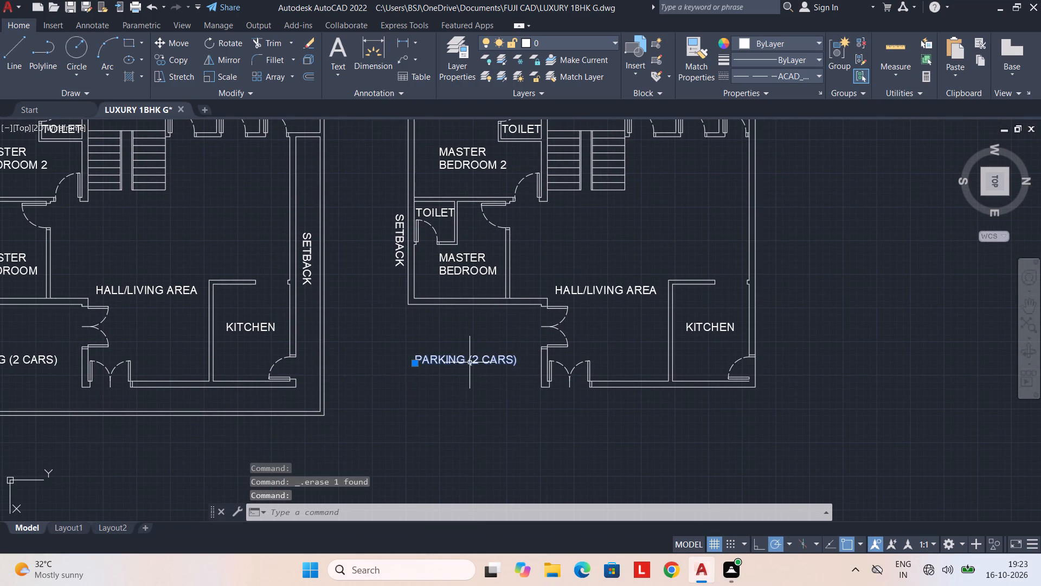
pyautogui.press('Delete')
pyautogui.click(401, 251)
pyautogui.press('Delete')
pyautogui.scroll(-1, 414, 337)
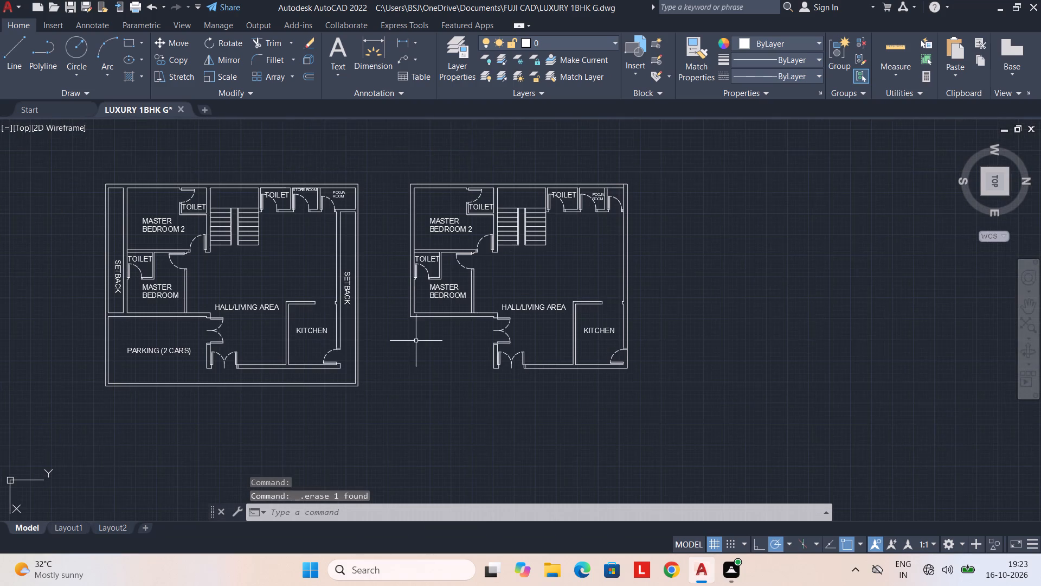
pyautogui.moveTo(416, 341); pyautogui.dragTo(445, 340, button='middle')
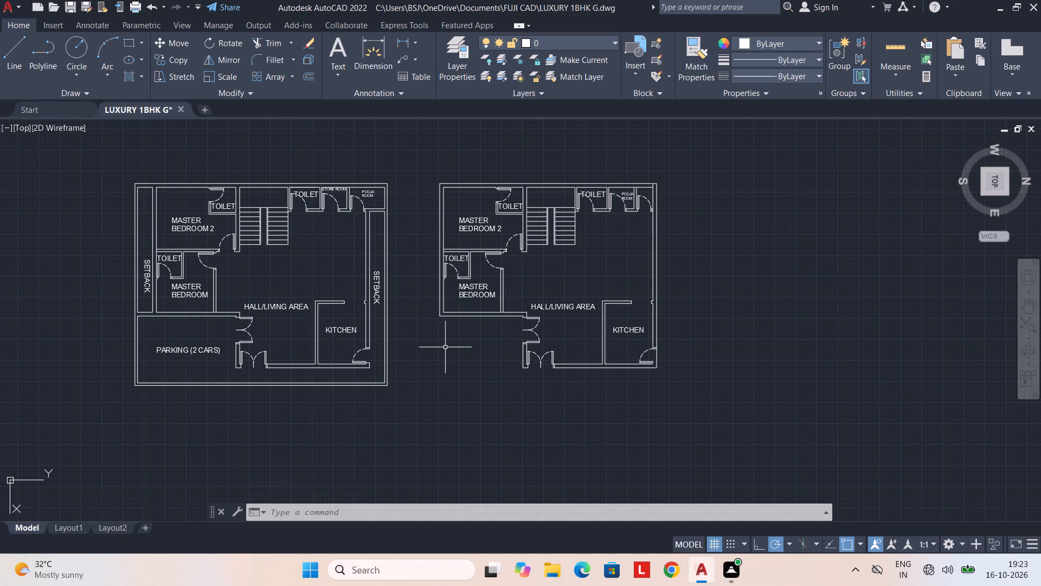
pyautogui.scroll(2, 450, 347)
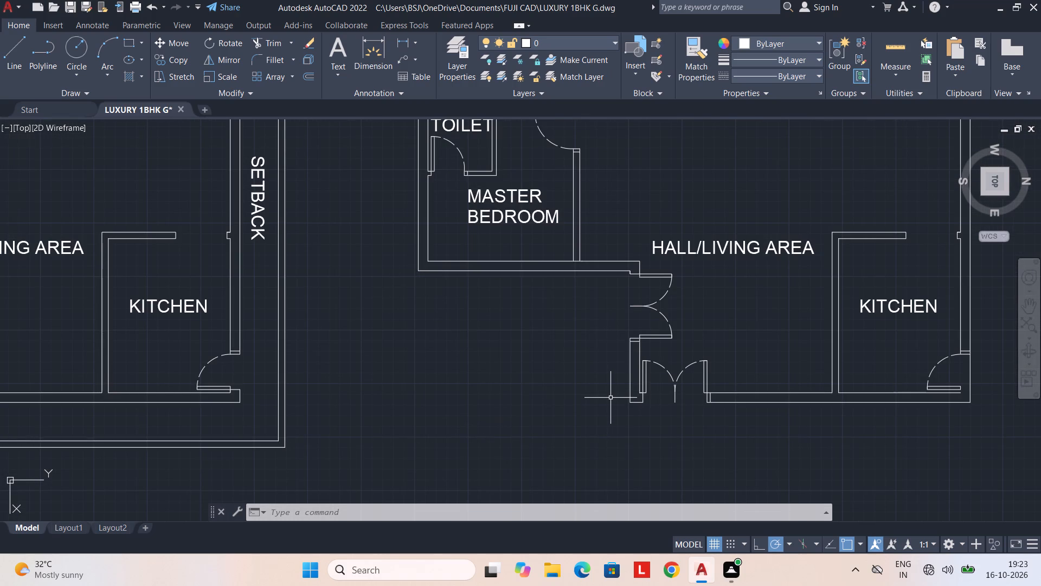
# Delete the double door, with its leaves, swing arcs and centre line, from the east wall of the copy's hall/living area.
pyautogui.scroll(1, 654, 385)
pyautogui.click(638, 374)
pyautogui.click(675, 369)
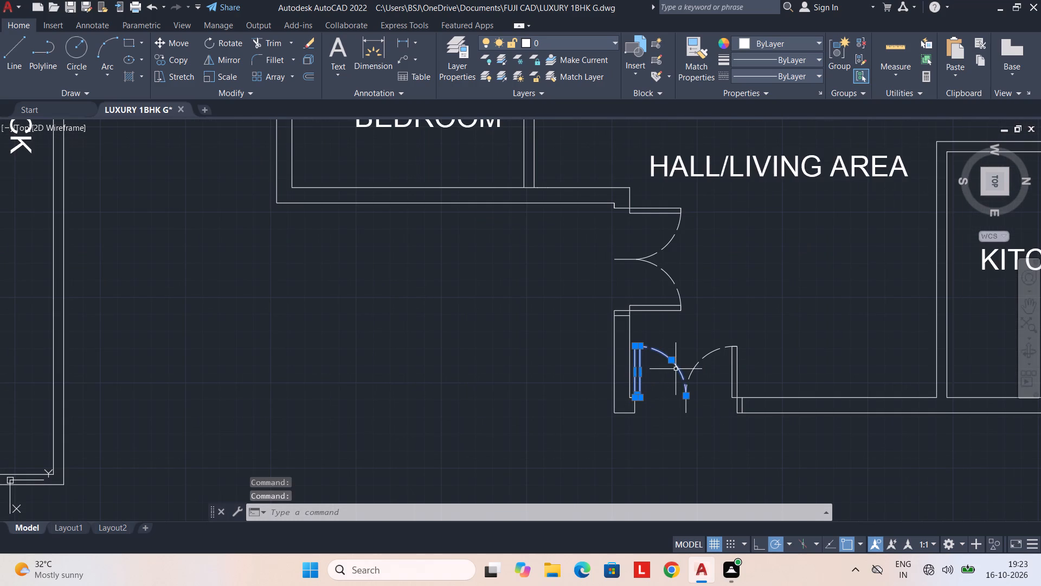
pyautogui.press('Delete')
pyautogui.click(737, 359)
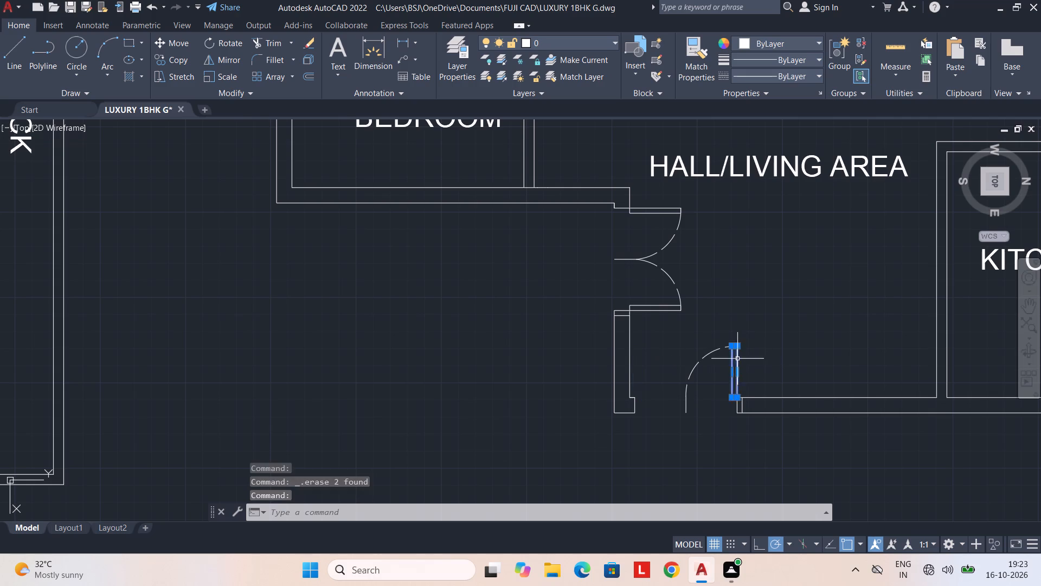
pyautogui.press('Delete')
pyautogui.click(707, 359)
pyautogui.click(695, 359)
pyautogui.press('Delete')
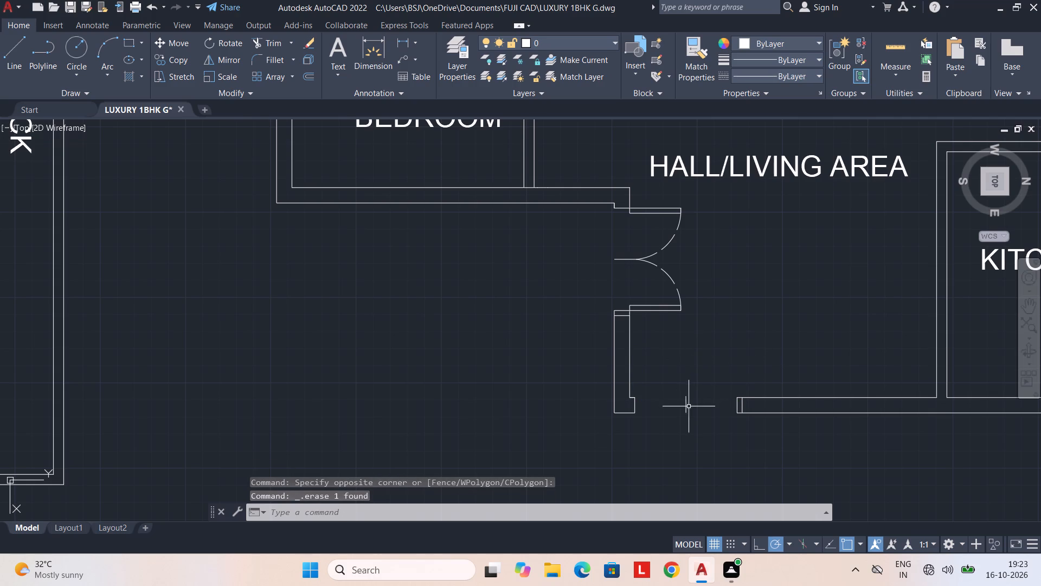
pyautogui.click(683, 406)
pyautogui.press('Delete')
pyautogui.click(687, 403)
pyautogui.press('Delete')
pyautogui.doubleClick(687, 403)
pyautogui.press('Delete')
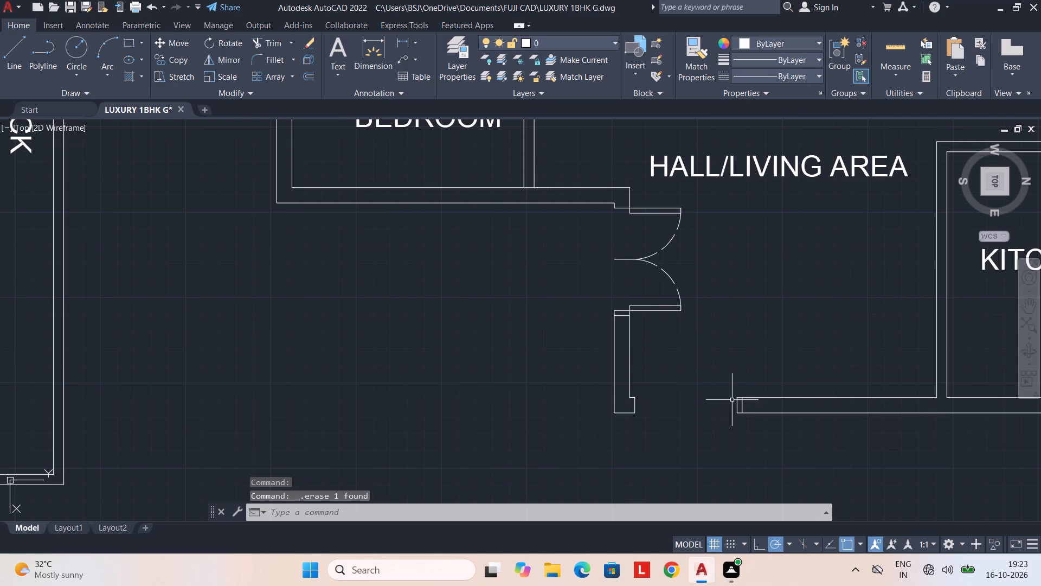
# Delete the jamb lines on both sides of the former door opening in the hall's east wall.
pyautogui.click(743, 404)
pyautogui.press('Delete')
pyautogui.scroll(2, 632, 398)
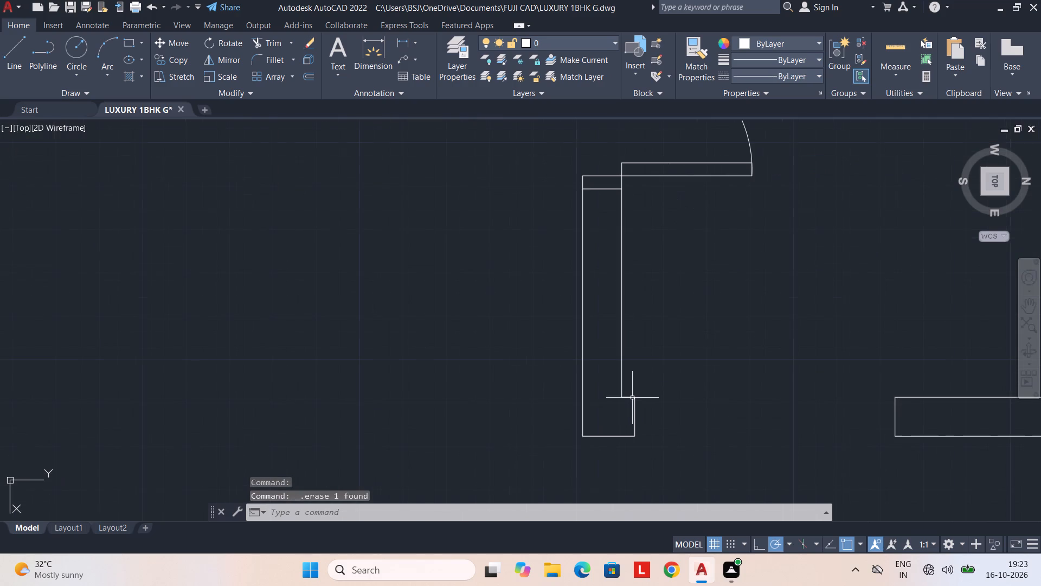
pyautogui.click(632, 398)
pyautogui.press('Delete')
pyautogui.click(634, 409)
pyautogui.press('Delete')
# Extend the east wall's inner and outer lines across the former door opening and delete the leftover end line.
pyautogui.scroll(-1, 806, 402)
pyautogui.middleClick(761, 404)
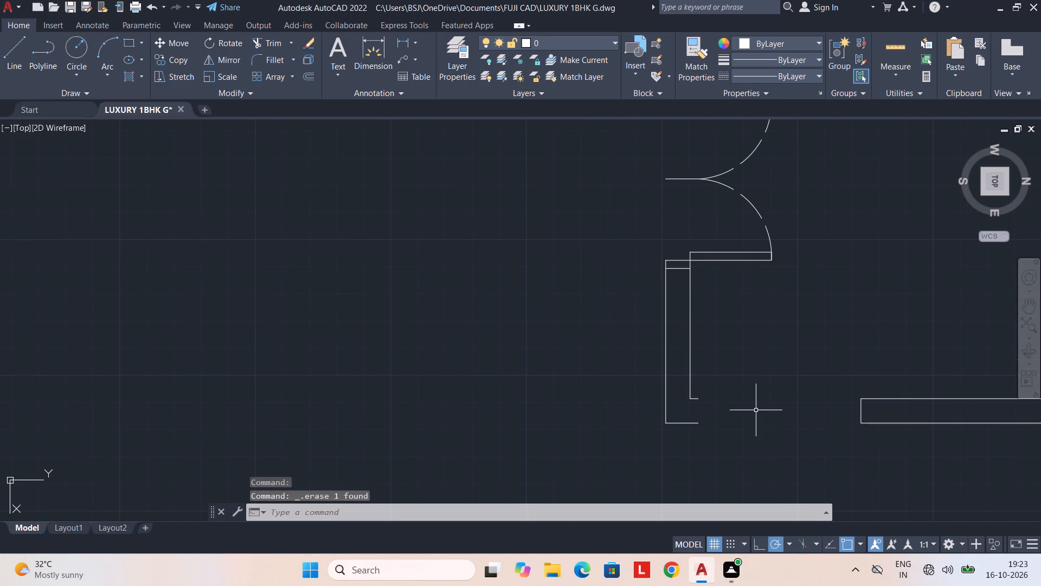
pyautogui.write('EX')
pyautogui.press('space')
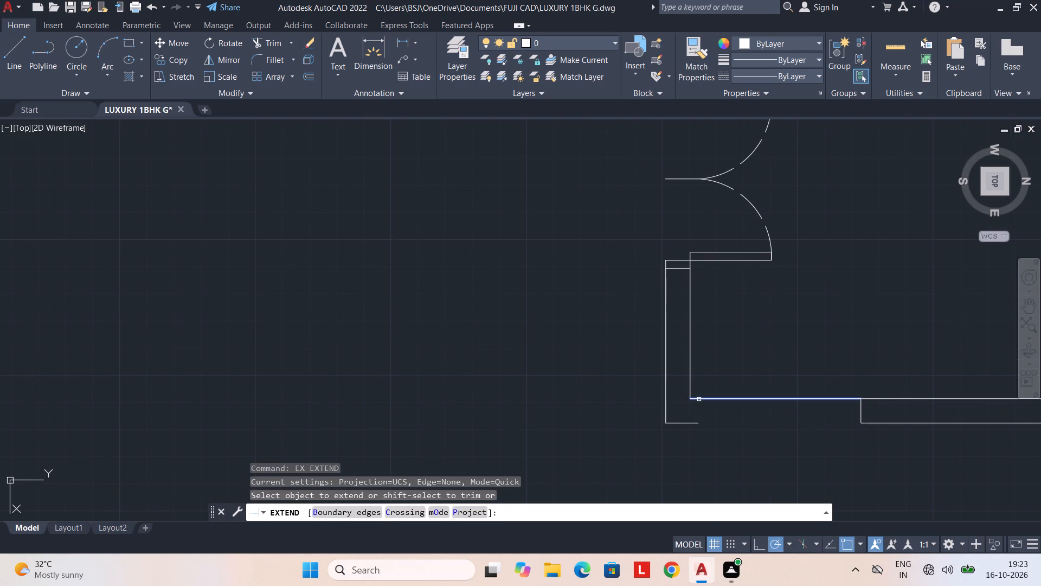
pyautogui.click(698, 399)
pyautogui.click(690, 423)
pyautogui.press('Escape')
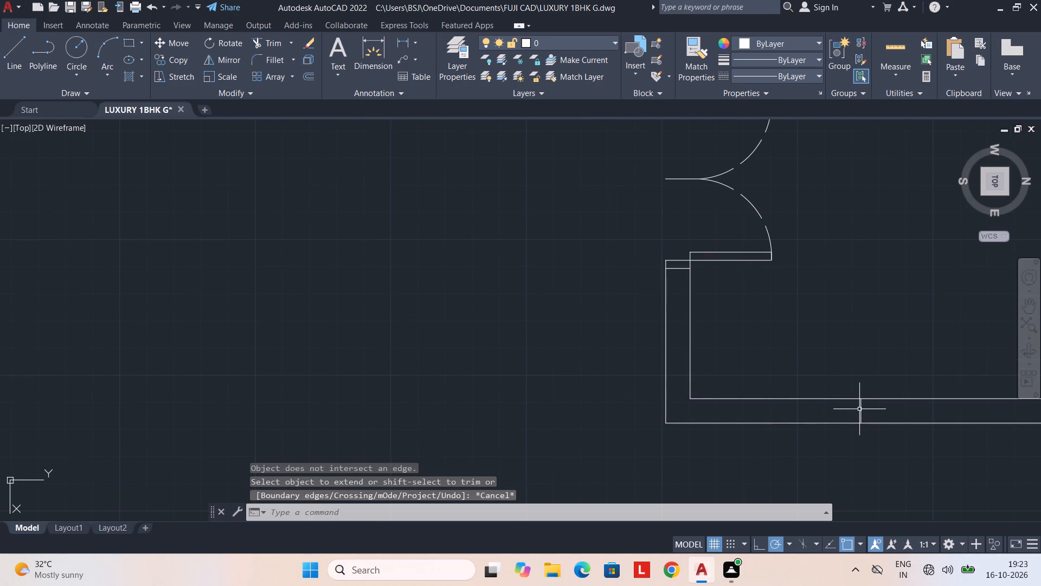
pyautogui.click(860, 409)
pyautogui.press('Delete')
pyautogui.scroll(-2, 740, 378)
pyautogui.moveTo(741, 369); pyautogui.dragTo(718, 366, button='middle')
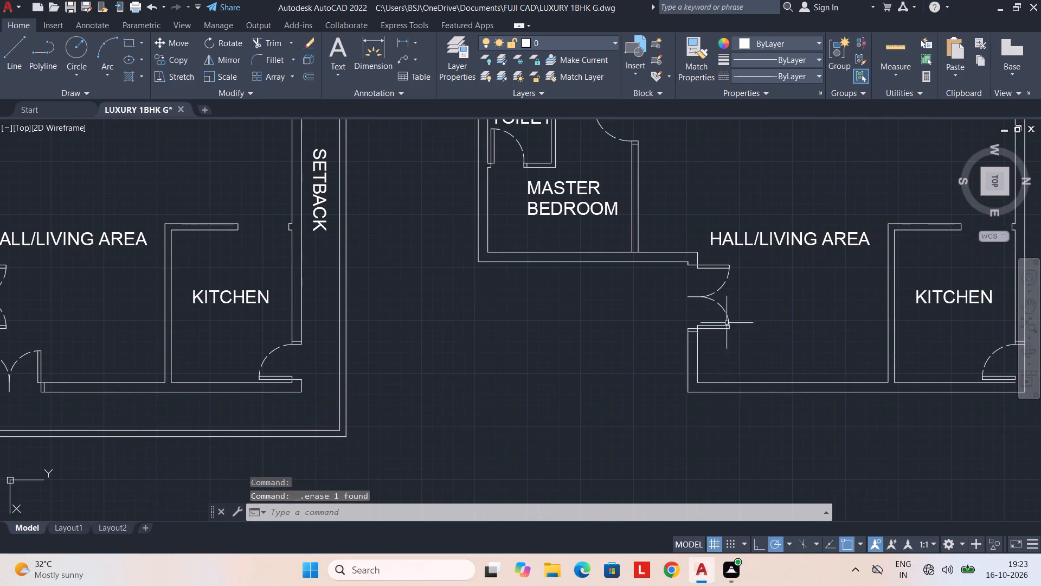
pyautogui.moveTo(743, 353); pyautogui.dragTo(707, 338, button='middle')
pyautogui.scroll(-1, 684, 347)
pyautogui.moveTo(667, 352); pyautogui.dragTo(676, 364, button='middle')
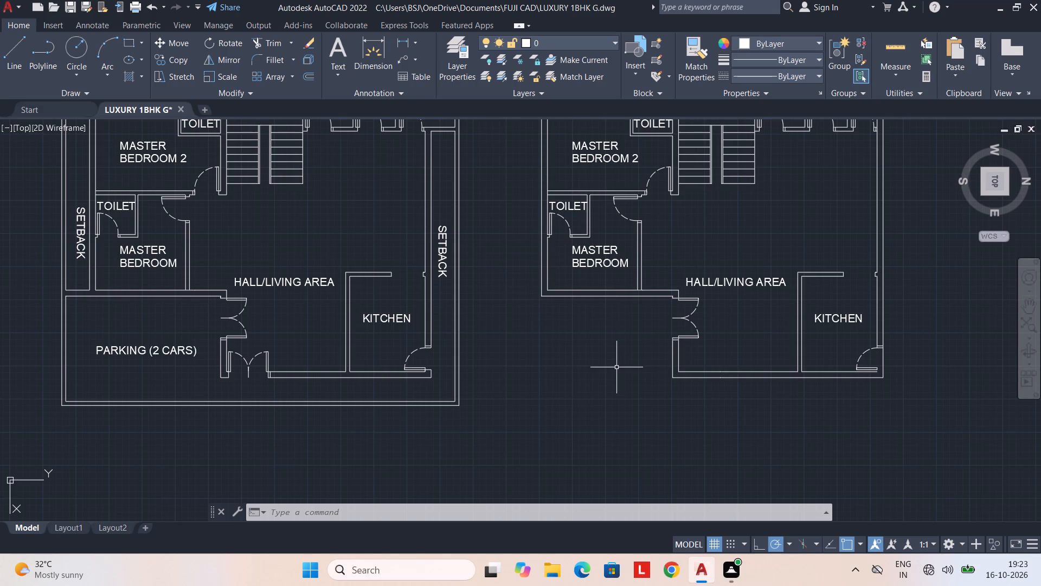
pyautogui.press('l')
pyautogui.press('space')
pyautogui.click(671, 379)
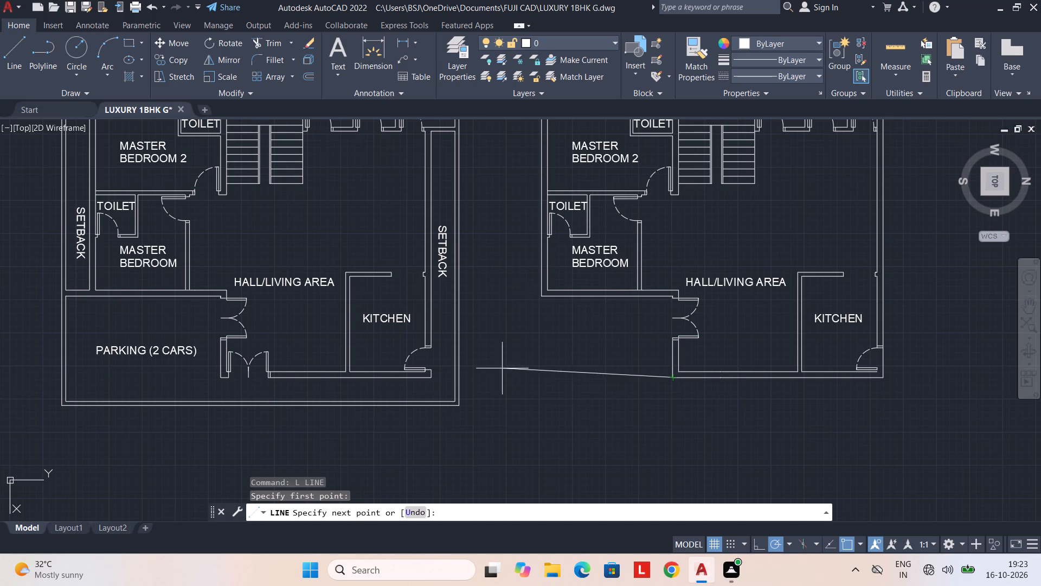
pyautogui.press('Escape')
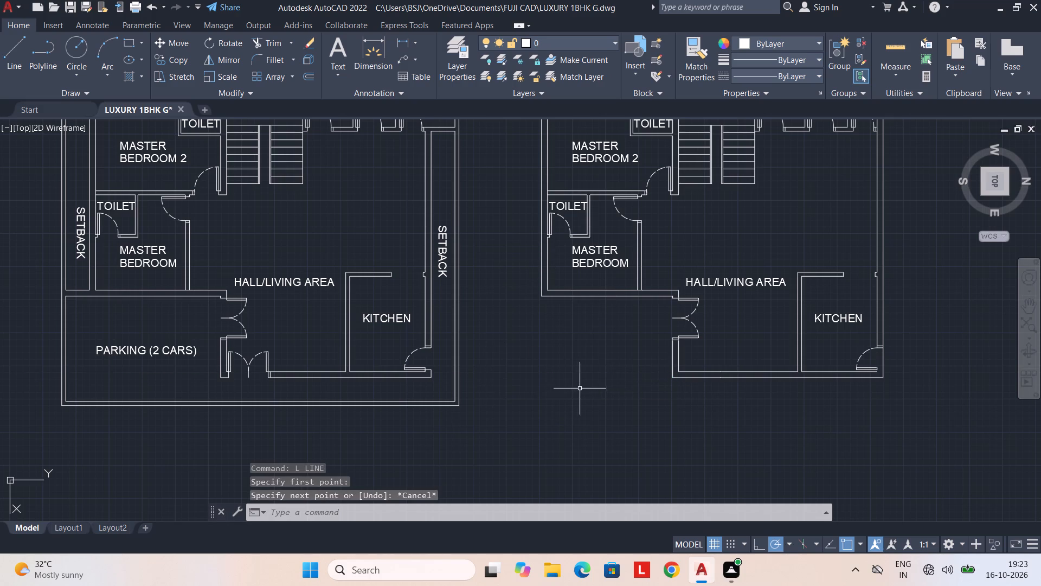
# Draw the balcony outline from the hall's south door jamb: 1' east, south in line with the master bedroom's outer wall, then west to its corner.
pyautogui.scroll(2, 659, 349)
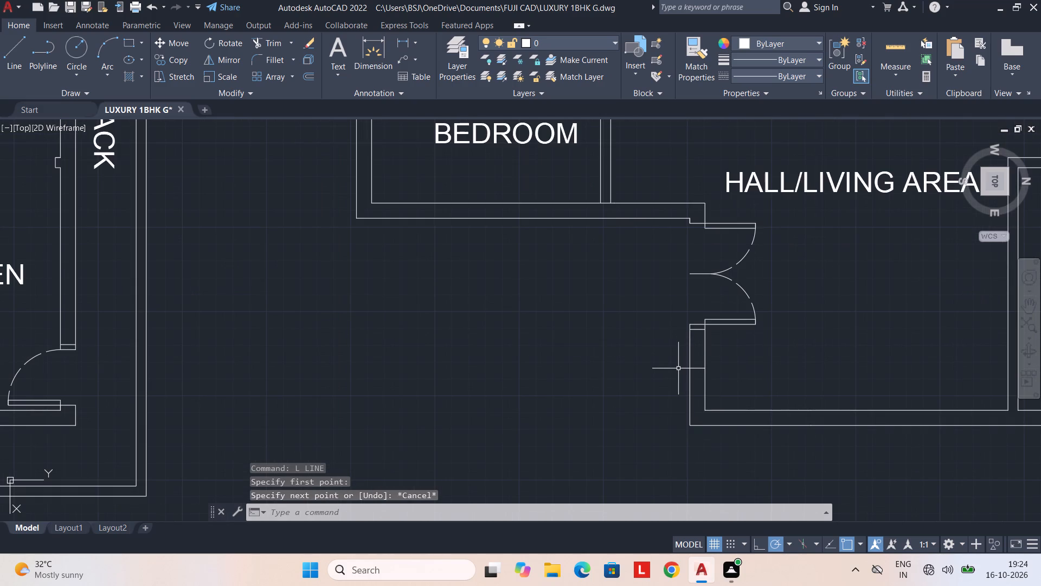
pyautogui.scroll(-1, 667, 364)
pyautogui.moveTo(666, 366); pyautogui.dragTo(616, 386, button='middle')
pyautogui.scroll(-1, 600, 375)
pyautogui.moveTo(600, 375); pyautogui.dragTo(573, 399, button='middle')
pyautogui.moveTo(573, 393); pyautogui.dragTo(575, 372, button='middle')
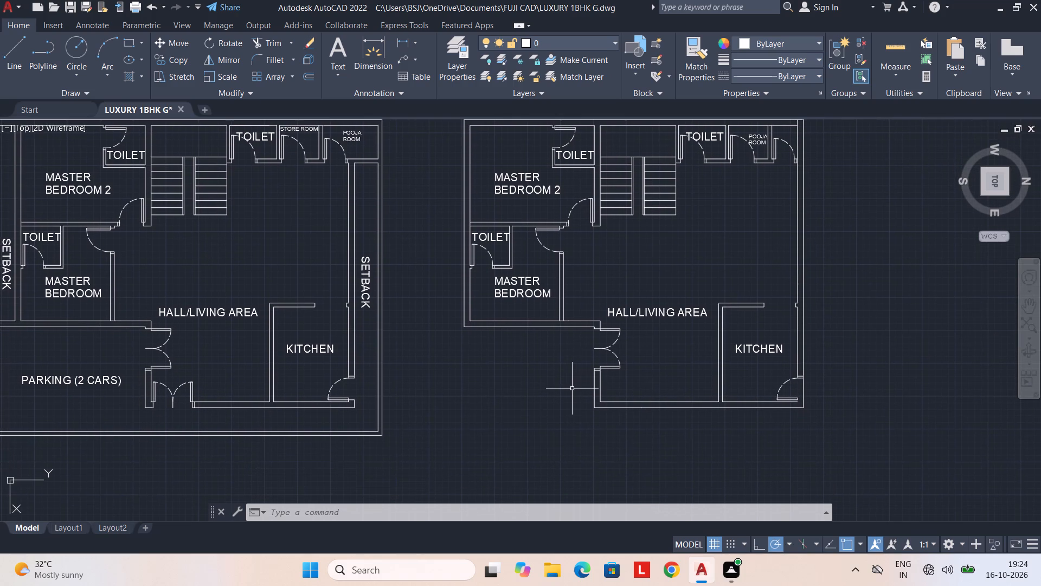
pyautogui.scroll(2, 605, 392)
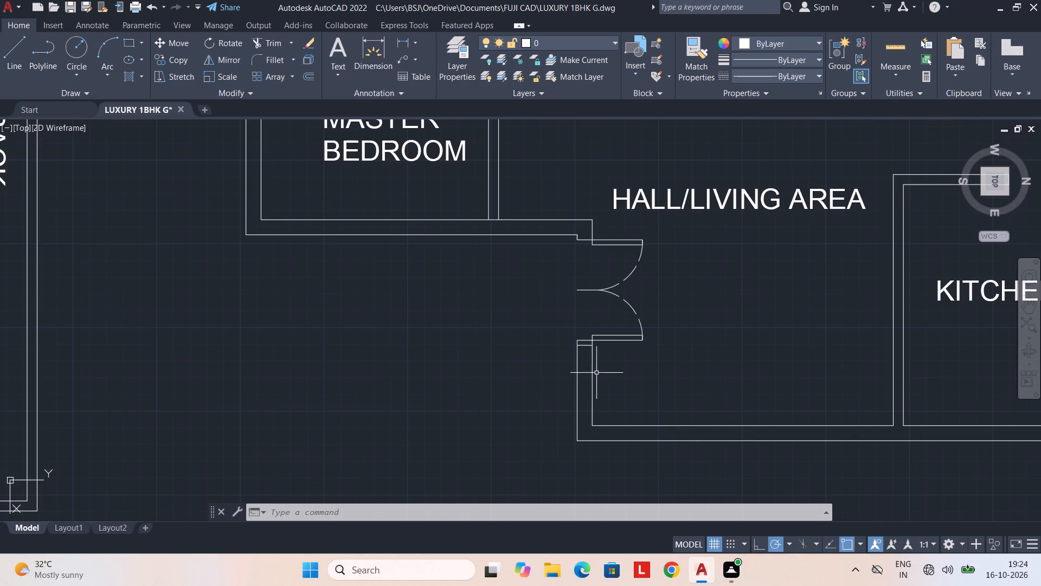
pyautogui.press('l')
pyautogui.press('space')
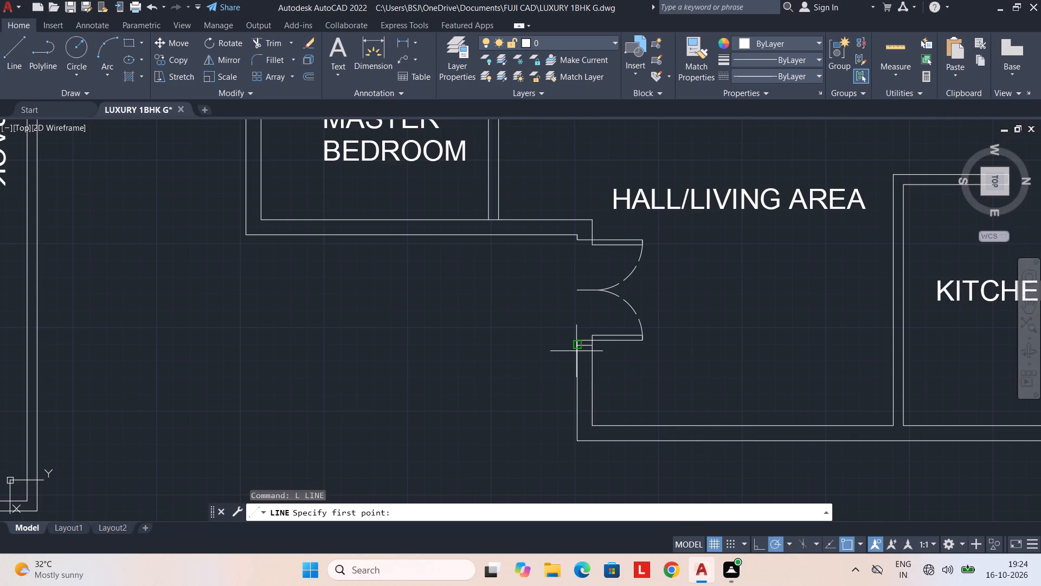
pyautogui.click(576, 351)
pyautogui.write("1'")
pyautogui.press('Return')
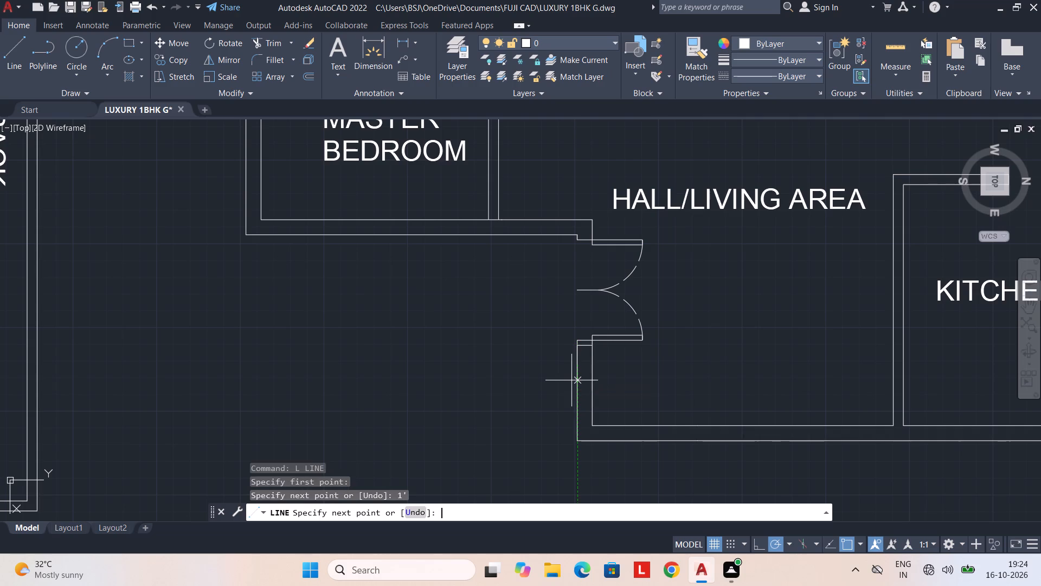
pyautogui.moveTo(328, 364); pyautogui.dragTo(543, 372, button='middle')
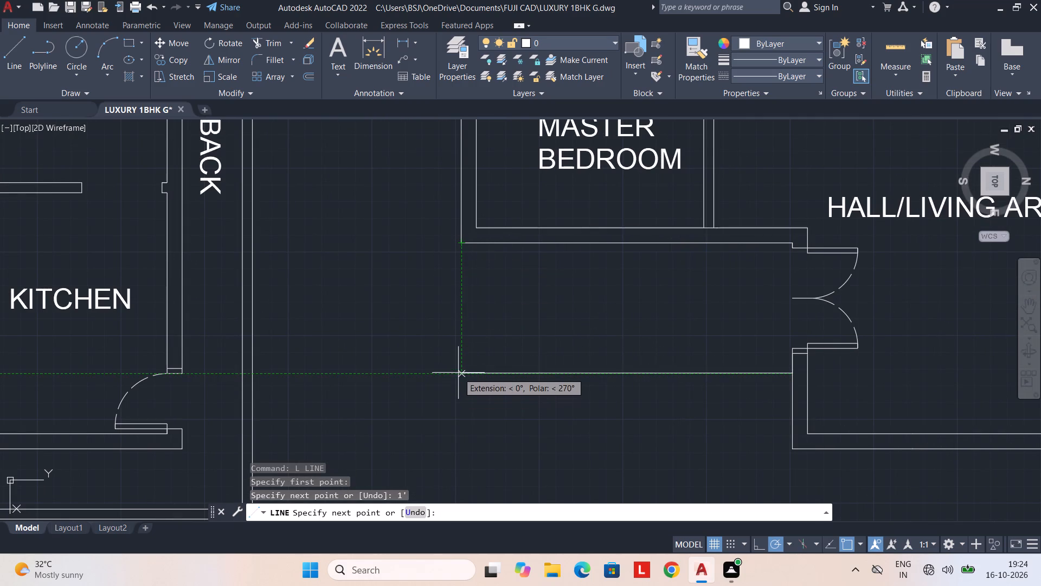
pyautogui.moveTo(458, 373); pyautogui.dragTo(458, 367)
pyautogui.click(460, 239)
pyautogui.press('Escape')
pyautogui.scroll(-2, 496, 343)
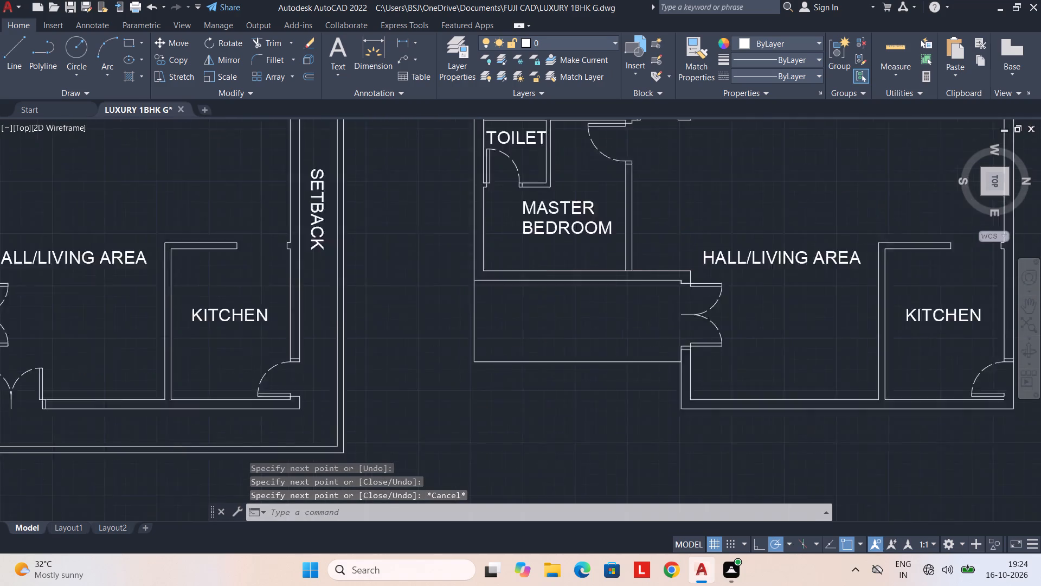
# Offset the balcony's east and south edge lines 2" inward.
pyautogui.moveTo(497, 338); pyautogui.dragTo(432, 323, button='middle')
pyautogui.moveTo(473, 320); pyautogui.dragTo(466, 330, button='middle')
pyautogui.write('OF')
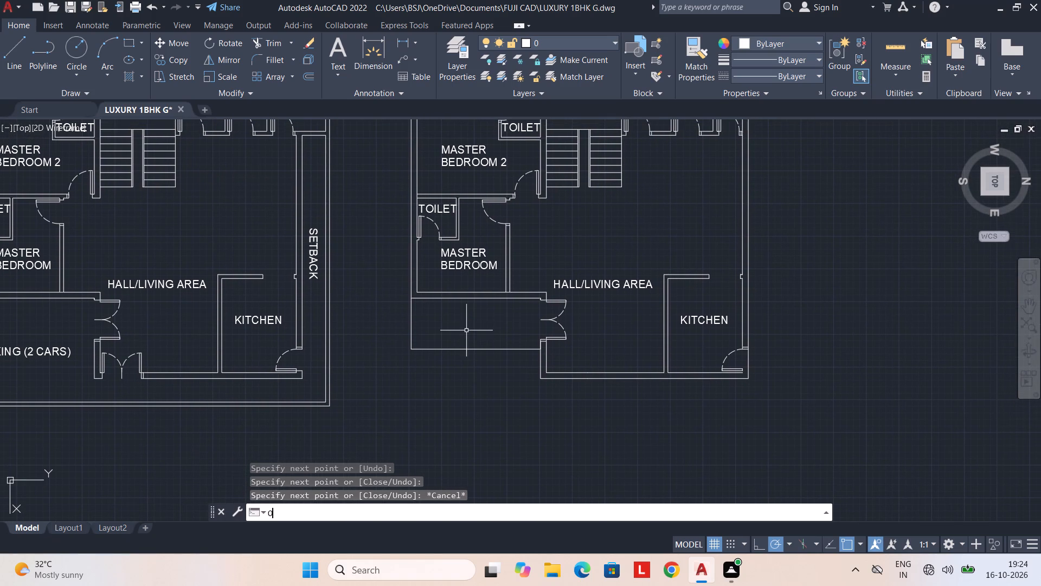
pyautogui.press('space')
pyautogui.write('2"')
pyautogui.press('Return')
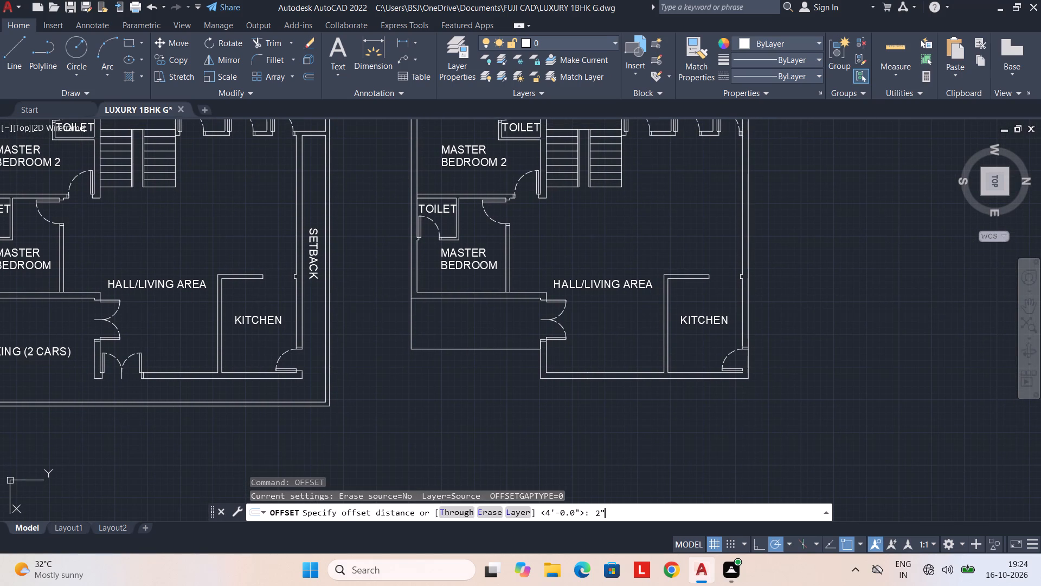
pyautogui.scroll(2, 457, 349)
pyautogui.click(456, 350)
pyautogui.moveTo(456, 334); pyautogui.dragTo(446, 314)
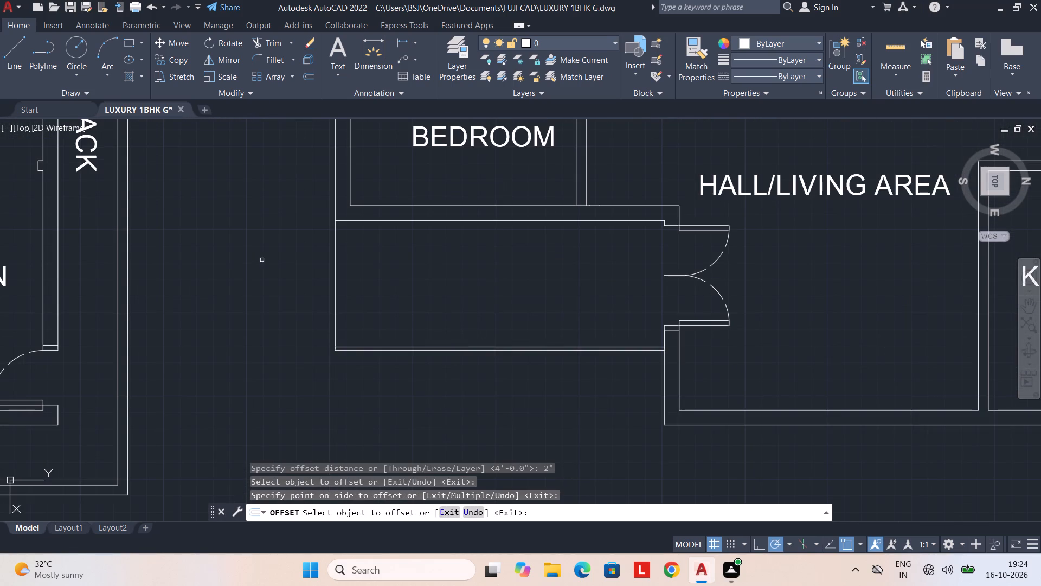
pyautogui.click(336, 310)
pyautogui.moveTo(382, 315); pyautogui.dragTo(435, 327)
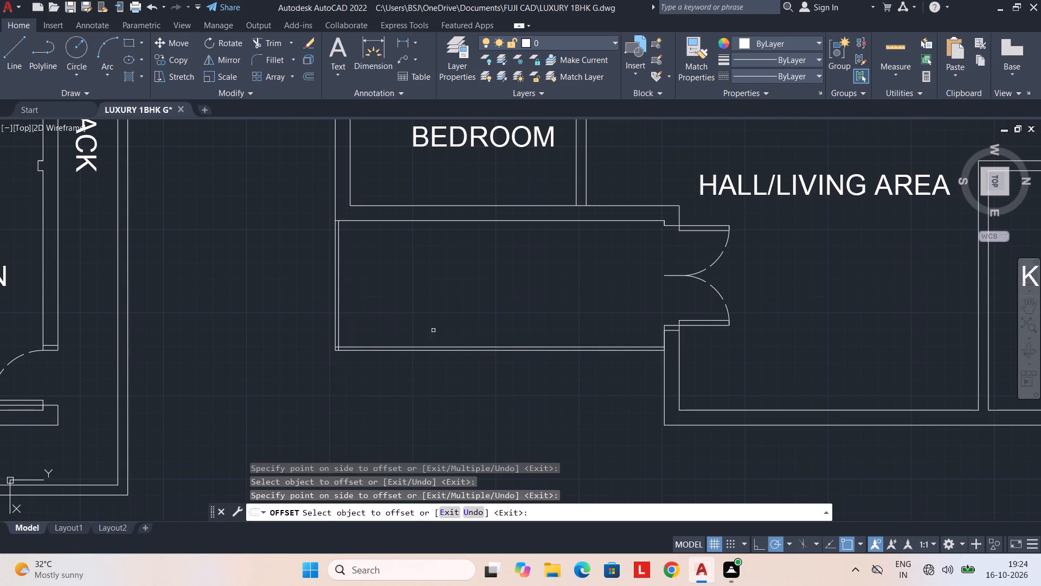
pyautogui.press('Escape')
# Trim the overlapping ends of the inner balcony lines at the southeast corner.
pyautogui.write('RE')
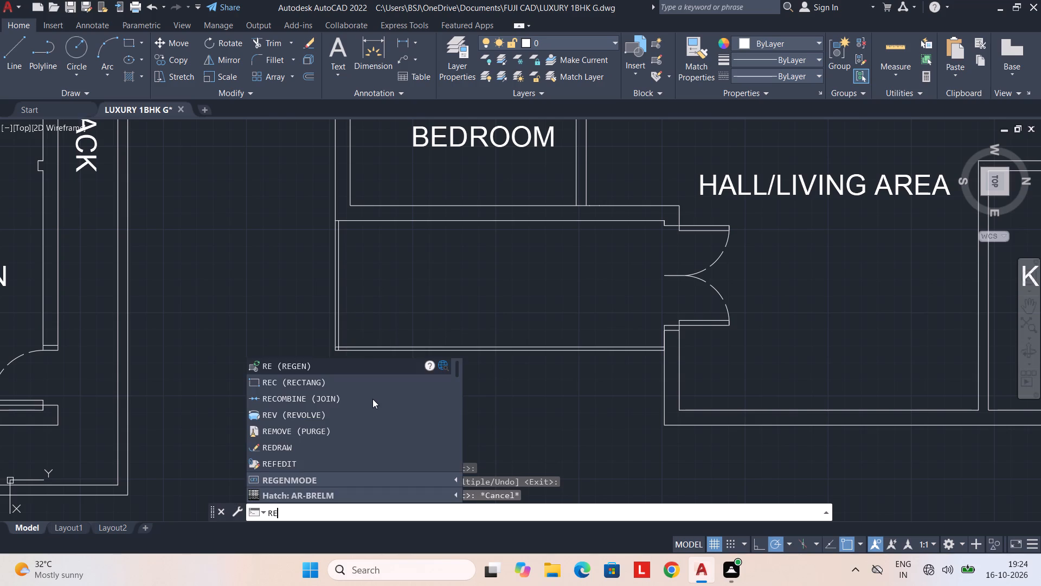
pyautogui.press('BackSpace')
pyautogui.press('BackSpace')
pyautogui.write('TR')
pyautogui.press('BackSpace')
pyautogui.press('BackSpace')
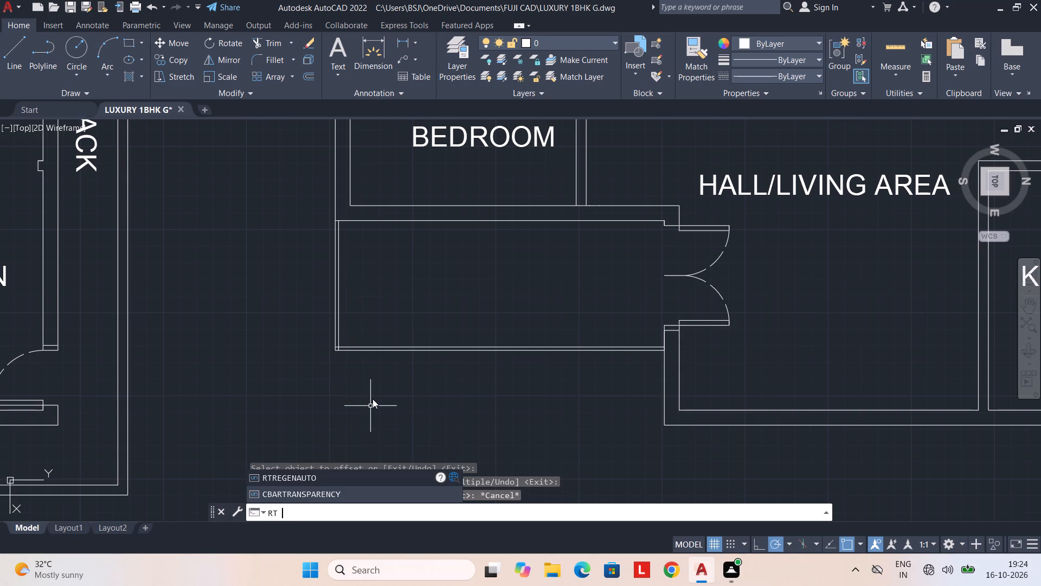
pyautogui.press('BackSpace')
pyautogui.press('BackSpace')
pyautogui.write('TR')
pyautogui.press('space')
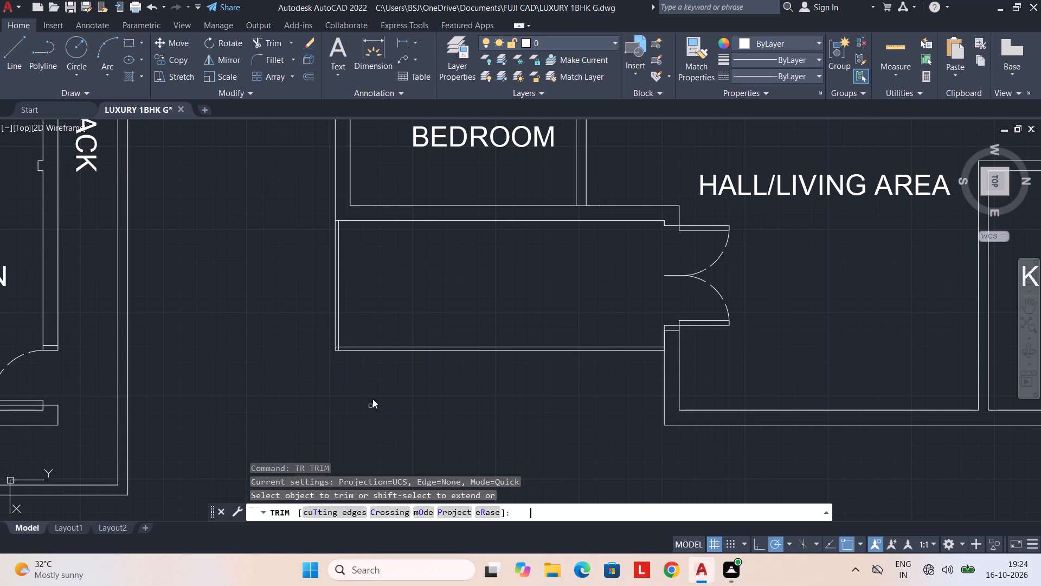
pyautogui.scroll(1, 343, 341)
pyautogui.middleClick(490, 344)
pyautogui.moveTo(380, 345); pyautogui.dragTo(525, 324, button='middle')
pyautogui.scroll(3, 518, 326)
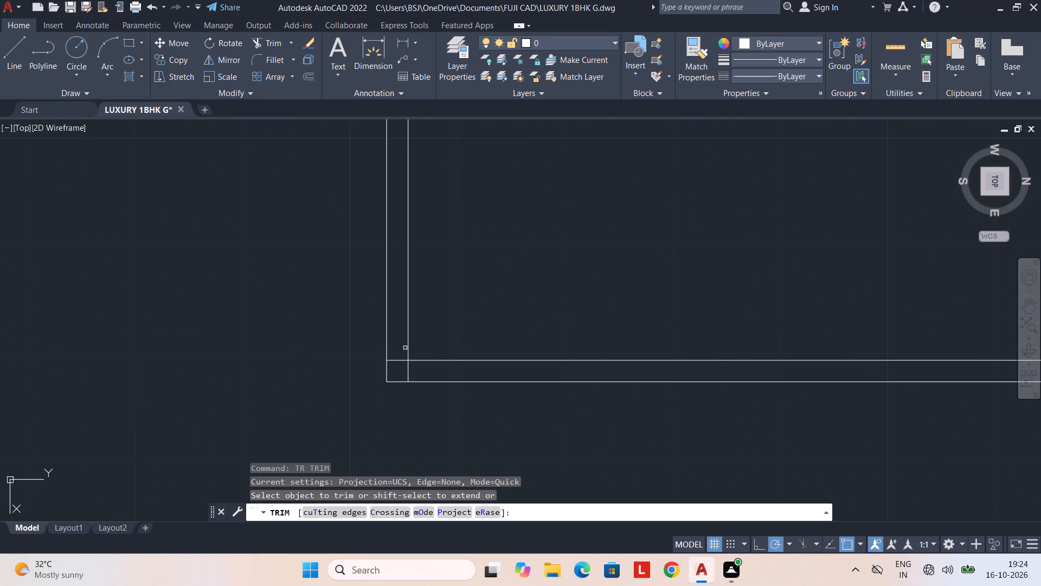
pyautogui.moveTo(400, 350); pyautogui.dragTo(417, 367)
pyautogui.scroll(-3, 459, 332)
pyautogui.press('Escape')
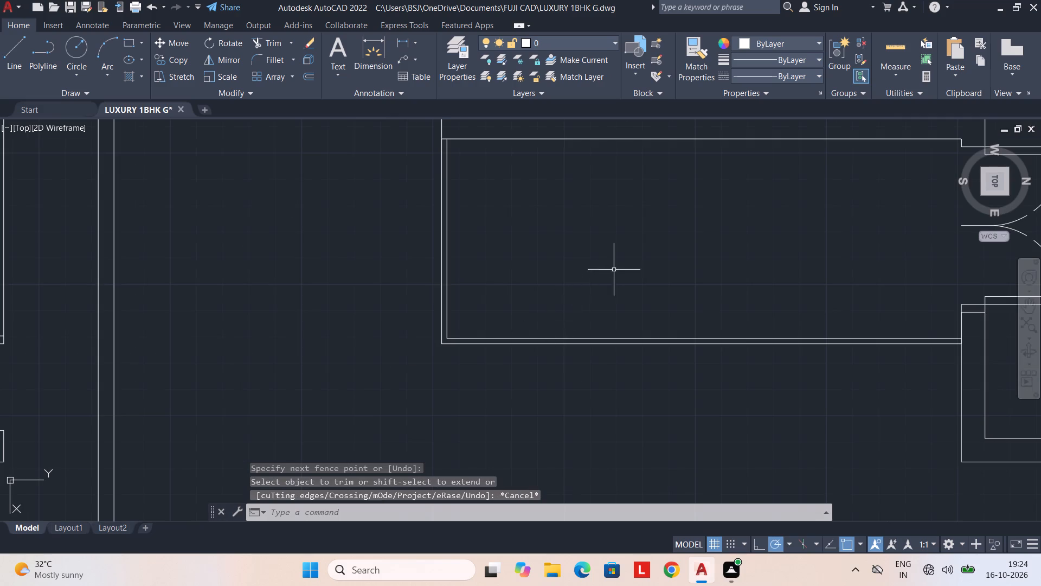
# Add the single-line text label BALCONY inside the balcony outline, with 1' text height and 0 rotation.
pyautogui.moveTo(600, 275); pyautogui.dragTo(488, 311, button='middle')
pyautogui.scroll(-3, 499, 304)
pyautogui.moveTo(507, 311); pyautogui.dragTo(472, 336, button='middle')
pyautogui.moveTo(498, 307); pyautogui.dragTo(490, 346, button='middle')
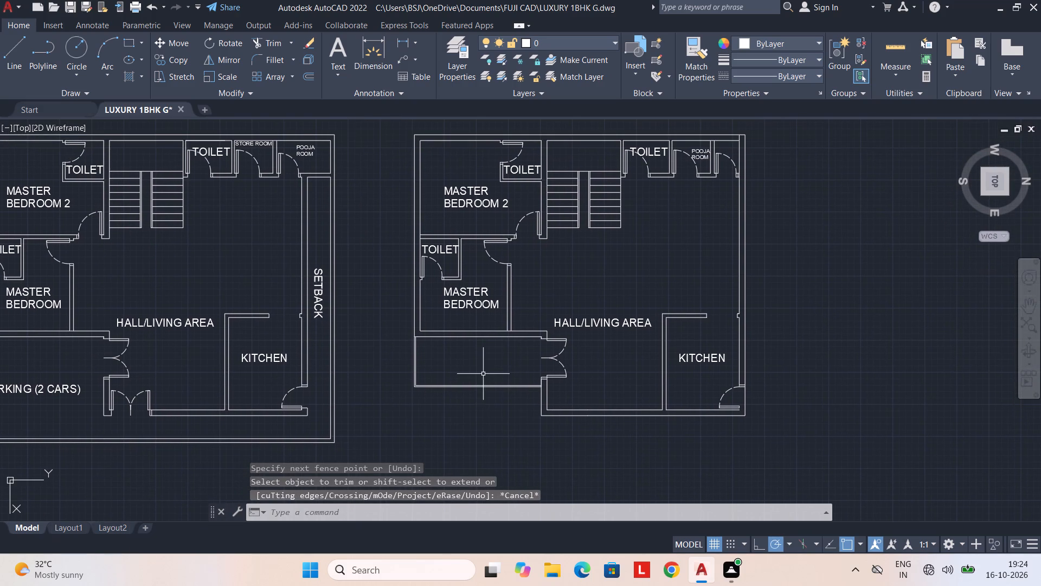
pyautogui.moveTo(479, 380); pyautogui.dragTo(524, 380, button='middle')
pyautogui.scroll(2, 471, 366)
pyautogui.scroll(-1, 473, 359)
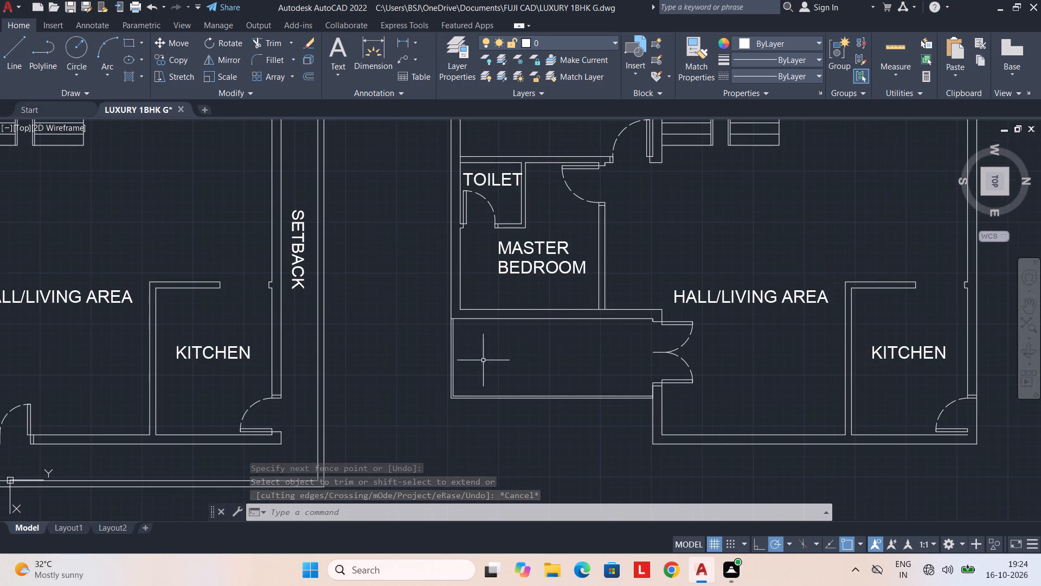
pyautogui.moveTo(494, 361); pyautogui.dragTo(429, 360, button='middle')
pyautogui.write('DTT')
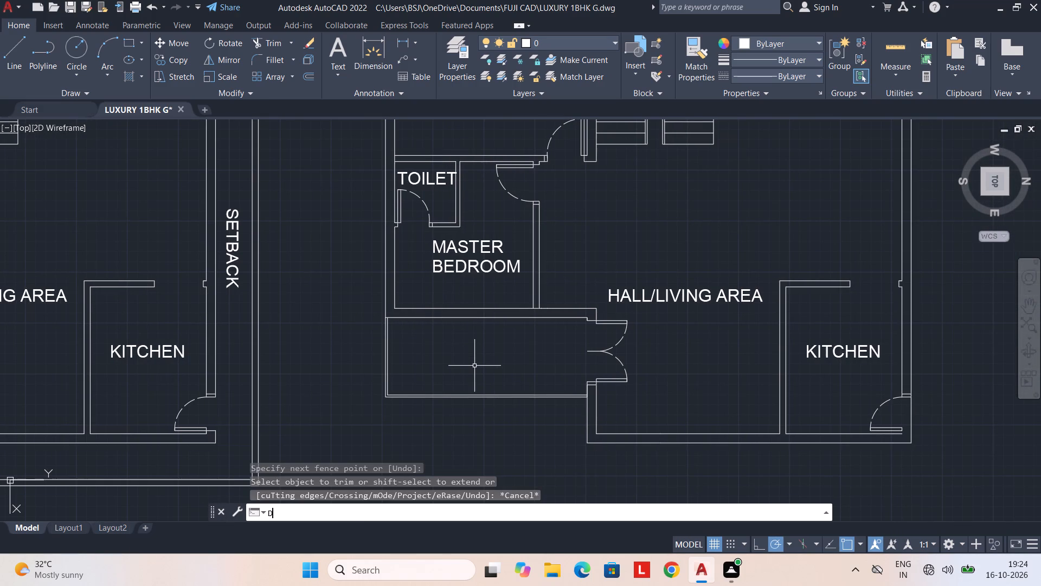
pyautogui.press('space')
pyautogui.click(423, 358)
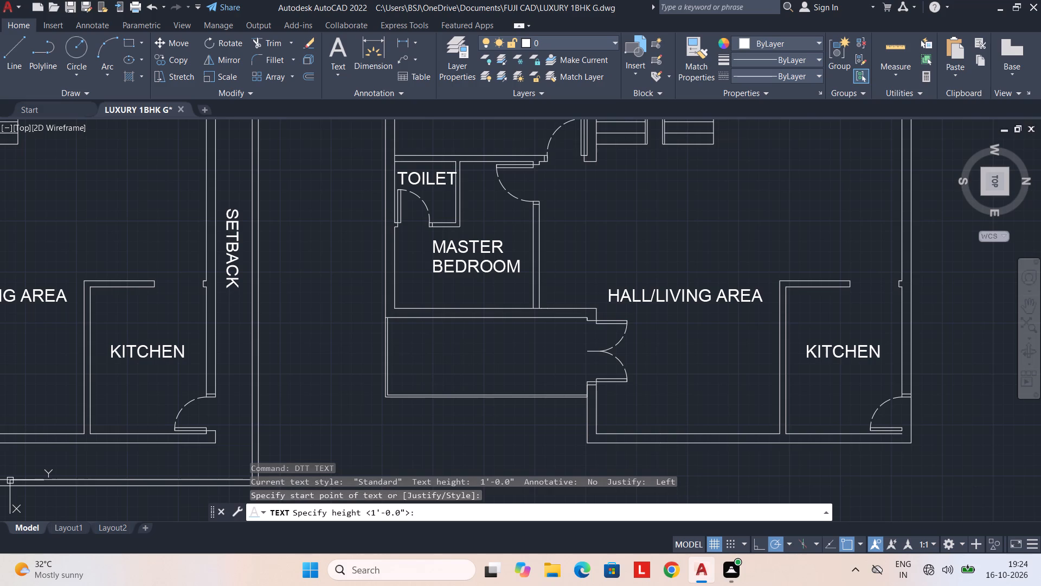
pyautogui.press('space')
pyautogui.press('space')
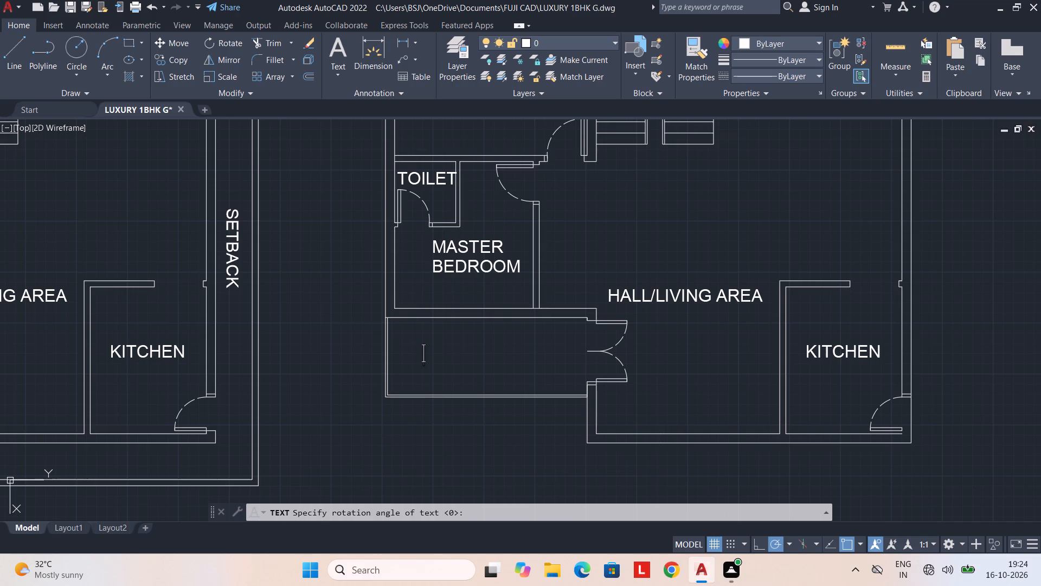
pyautogui.write('BALCONY')
pyautogui.press('Return')
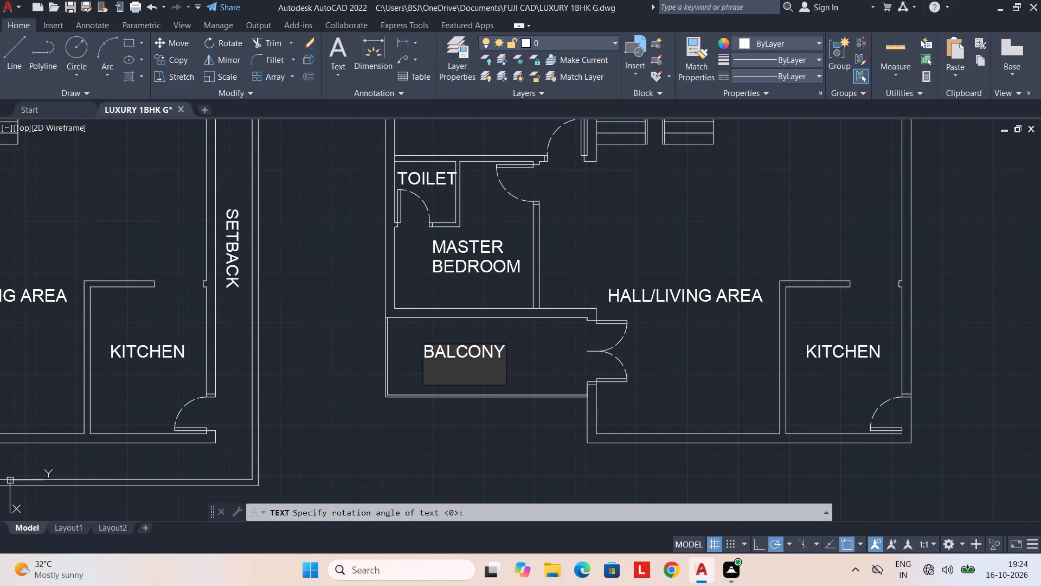
pyautogui.press('Return')
# Rotate the BALCONY label a quarter turn about its far end so it reads like the other room labels.
pyautogui.click(436, 370)
pyautogui.click(432, 374)
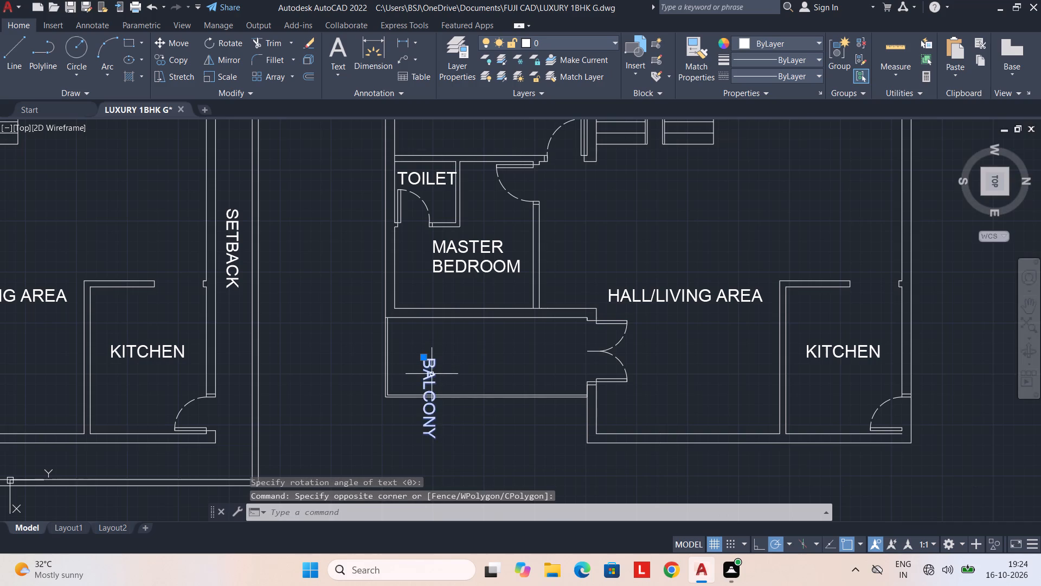
pyautogui.write('RO')
pyautogui.press('space')
pyautogui.click(431, 432)
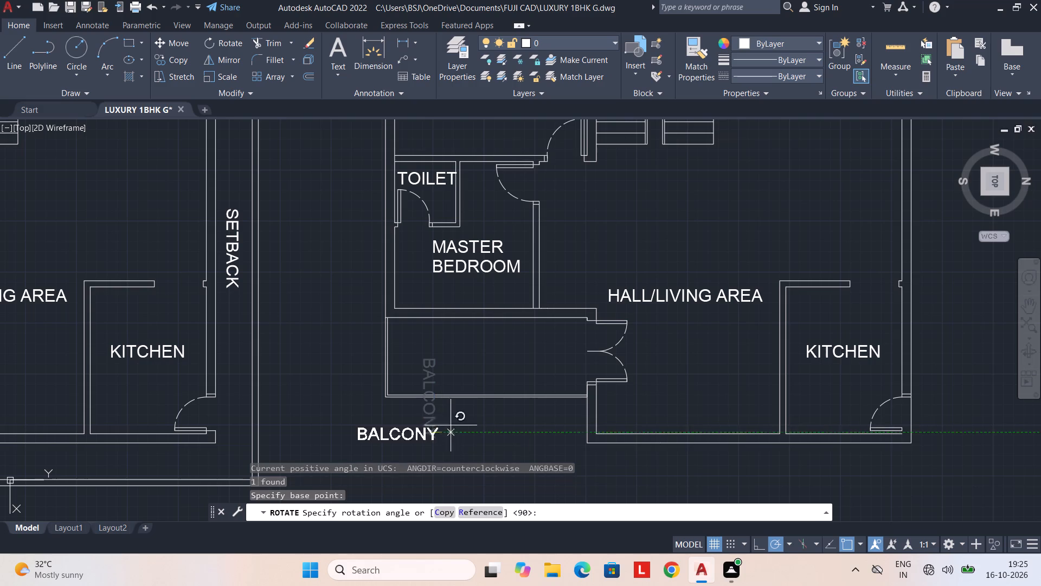
pyautogui.click(472, 438)
# Move the BALCONY label into the middle of the balcony, south of the hall's double door.
pyautogui.moveTo(435, 428); pyautogui.dragTo(429, 429)
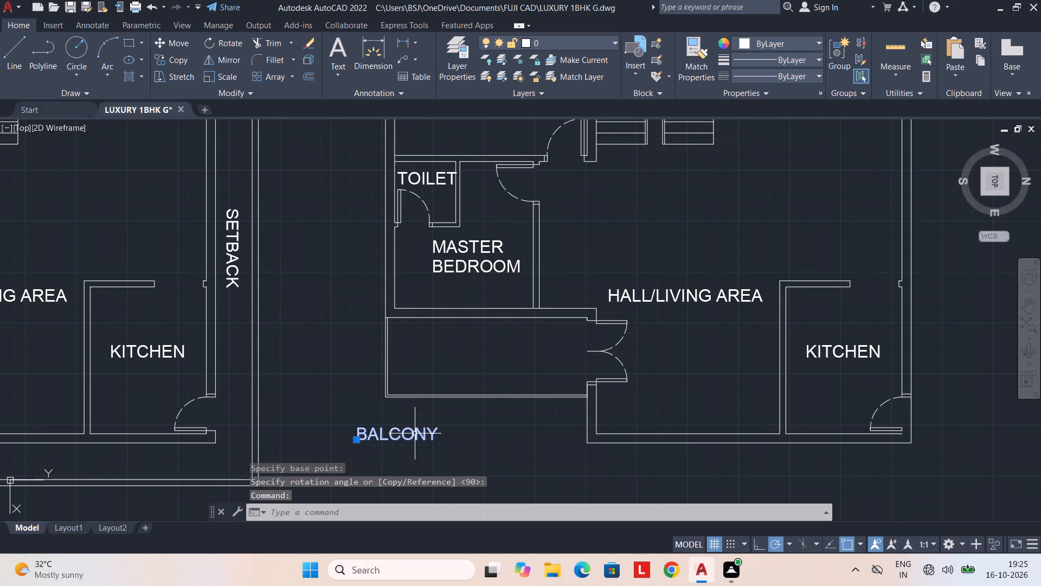
pyautogui.write('M')
pyautogui.press('space')
pyautogui.click(415, 434)
pyautogui.click(433, 446)
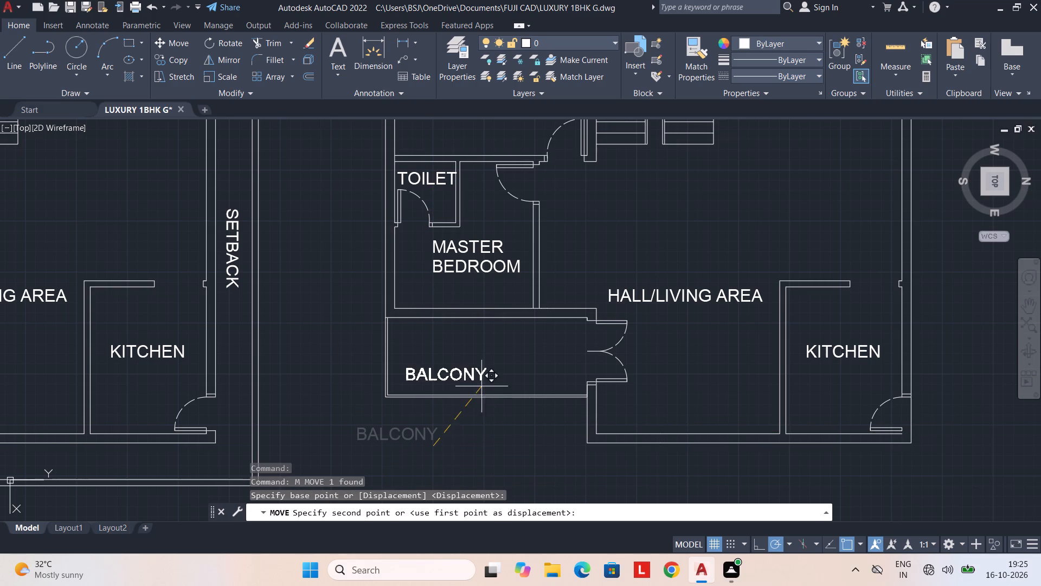
pyautogui.click(508, 372)
pyautogui.press('Escape')
# Draw a 9" by 3' rectangle in the empty space east of the two plans, near the parking plan's northeast corner.
pyautogui.scroll(-3, 526, 412)
pyautogui.moveTo(525, 413); pyautogui.dragTo(503, 395, button='middle')
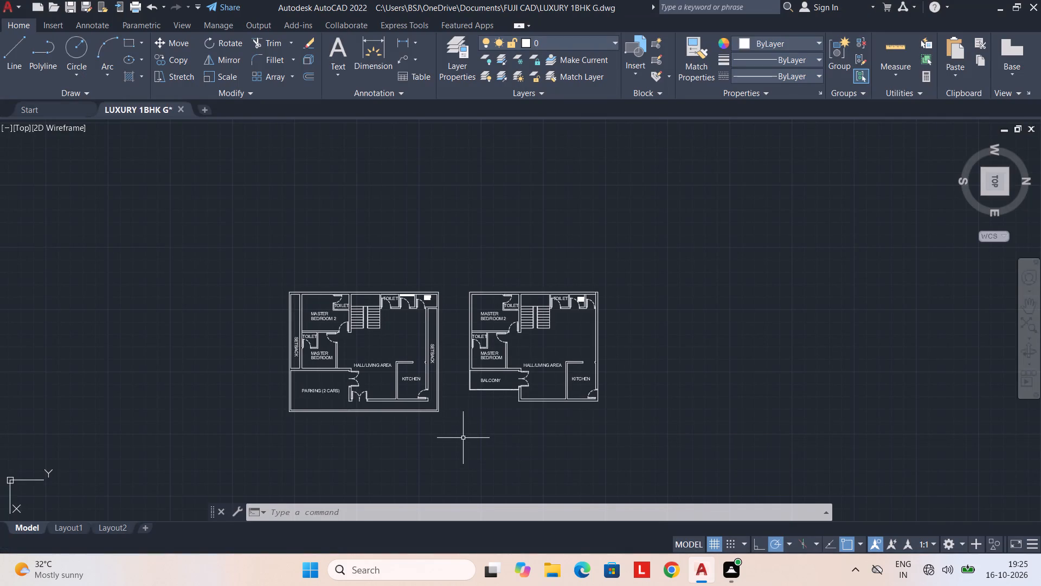
pyautogui.moveTo(460, 436); pyautogui.dragTo(490, 425, button='middle')
pyautogui.scroll(1, 489, 424)
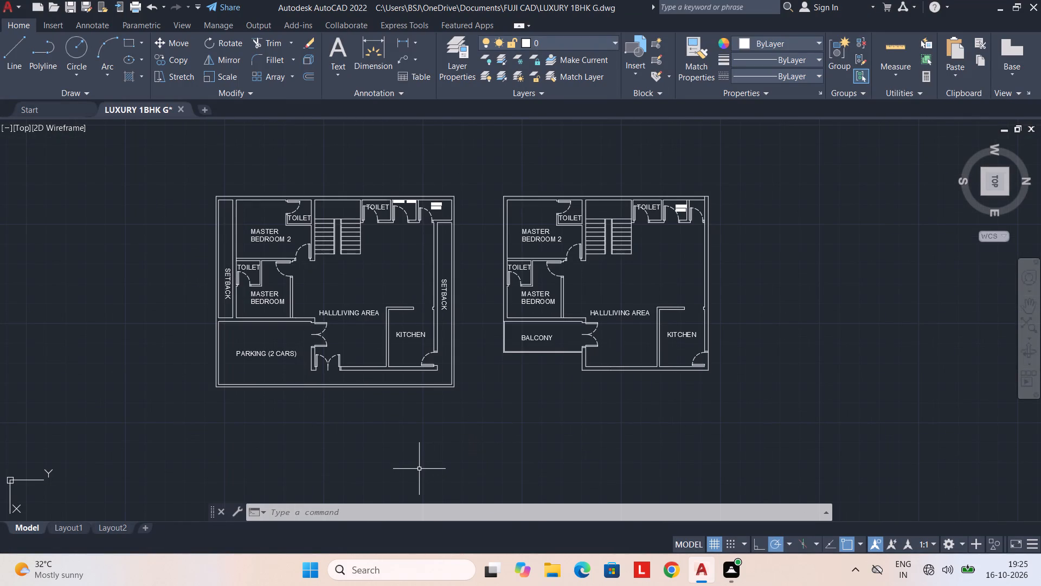
pyautogui.moveTo(448, 413); pyautogui.dragTo(480, 415, button='middle')
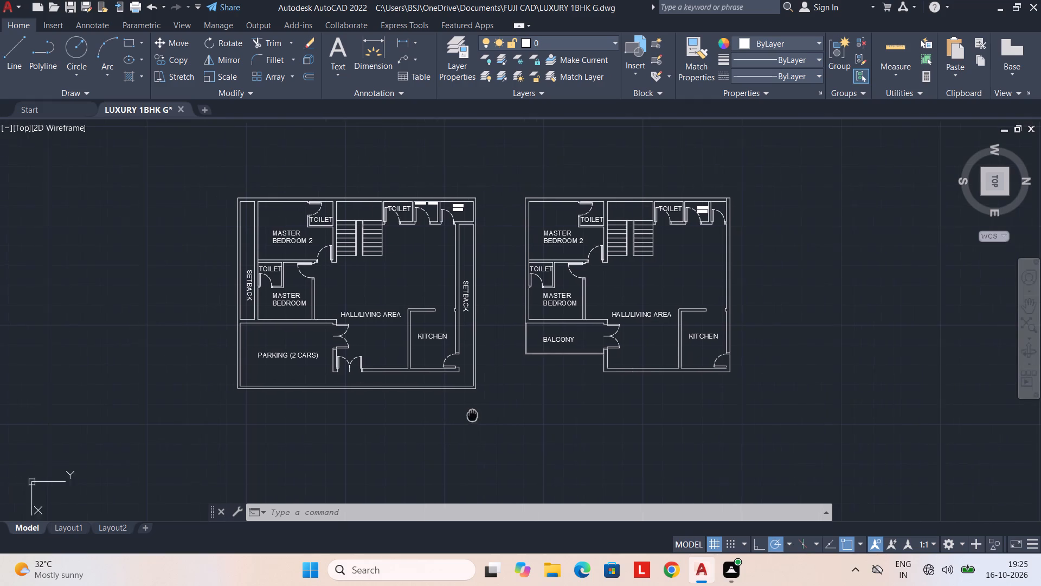
pyautogui.moveTo(480, 415); pyautogui.dragTo(481, 415, button='middle')
pyautogui.scroll(1, 472, 416)
pyautogui.moveTo(472, 416); pyautogui.dragTo(516, 438, button='middle')
pyautogui.moveTo(569, 421); pyautogui.dragTo(554, 394, button='middle')
pyautogui.write('REC')
pyautogui.press('space')
pyautogui.click(556, 408)
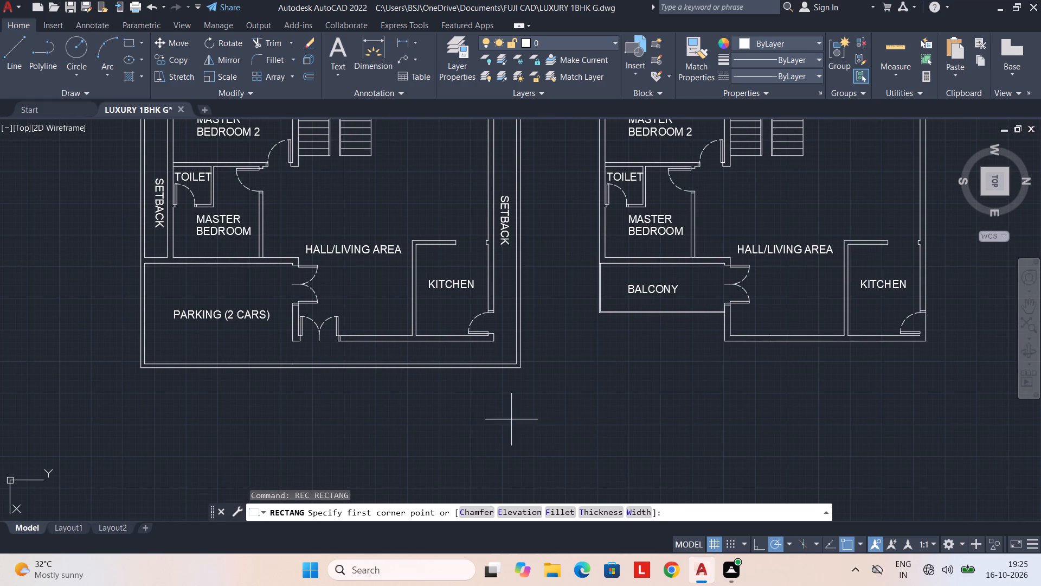
pyautogui.click(510, 418)
pyautogui.write('D')
pyautogui.press('space')
pyautogui.write('9"')
pyautogui.press('Return')
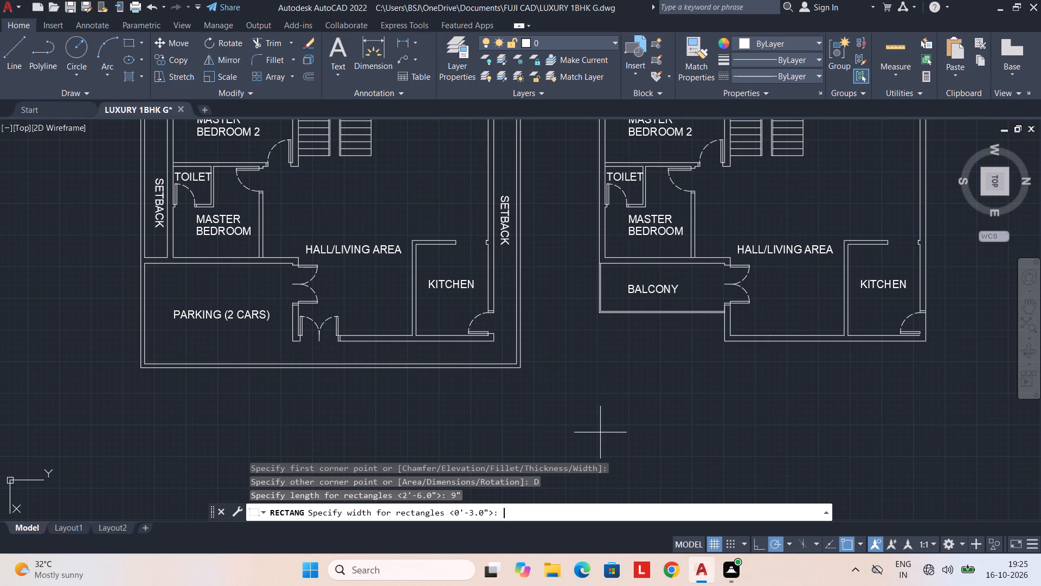
pyautogui.write("3'")
pyautogui.press('Return')
pyautogui.click(631, 443)
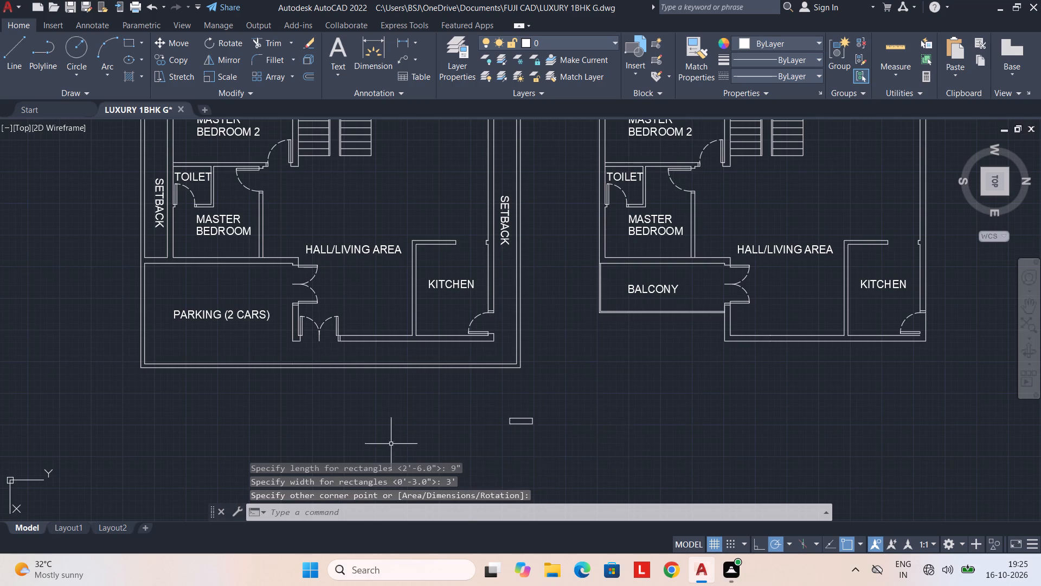
# Draw a centre line through the small rectangle, from the midpoint of its south short edge to the opposite midpoint.
pyautogui.scroll(2, 458, 426)
pyautogui.middleClick(478, 419)
pyautogui.scroll(1, 478, 419)
pyautogui.press('o')
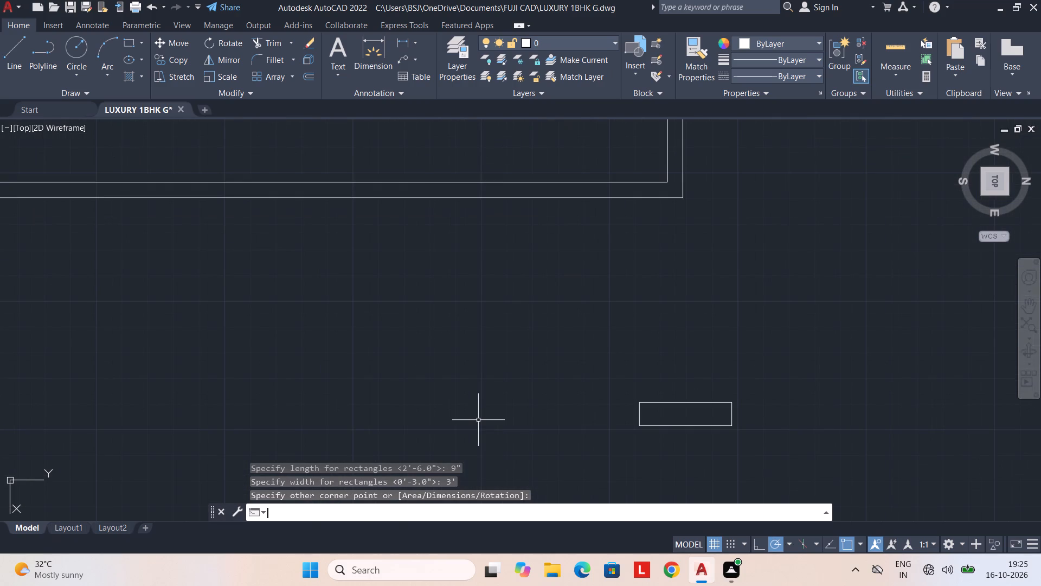
pyautogui.press('BackSpace')
pyautogui.write('L')
pyautogui.press('space')
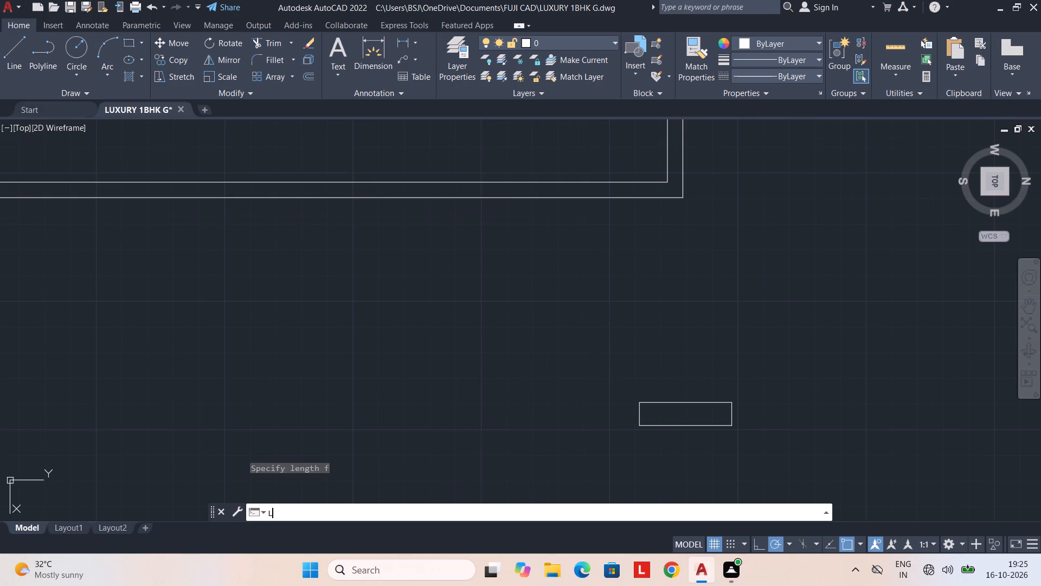
pyautogui.click(639, 415)
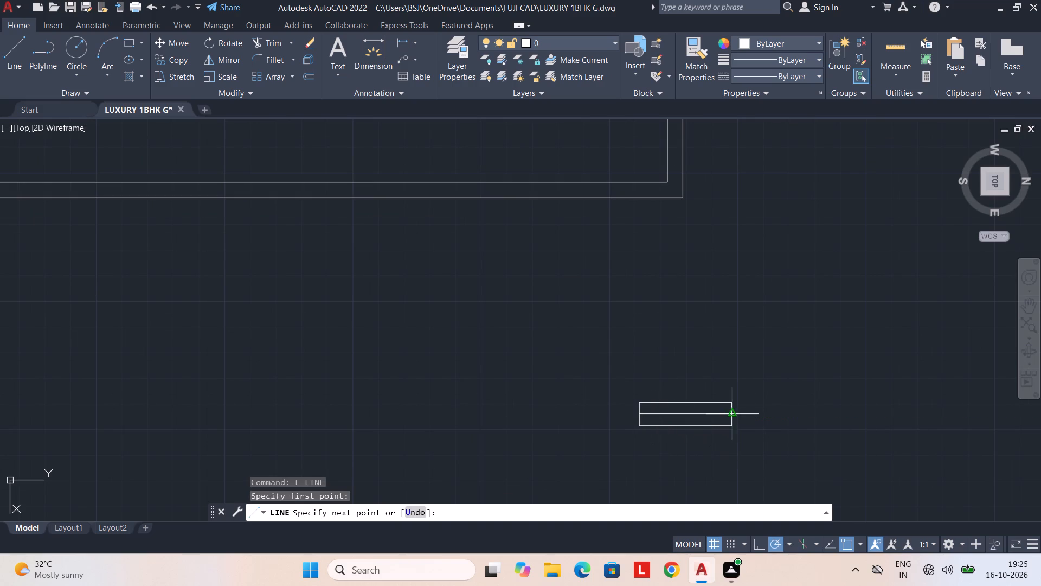
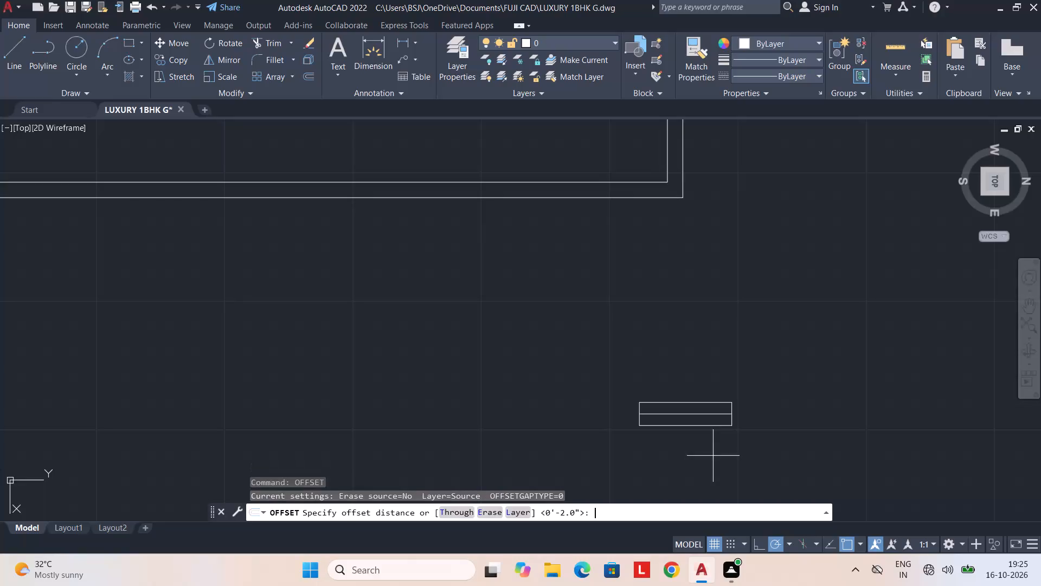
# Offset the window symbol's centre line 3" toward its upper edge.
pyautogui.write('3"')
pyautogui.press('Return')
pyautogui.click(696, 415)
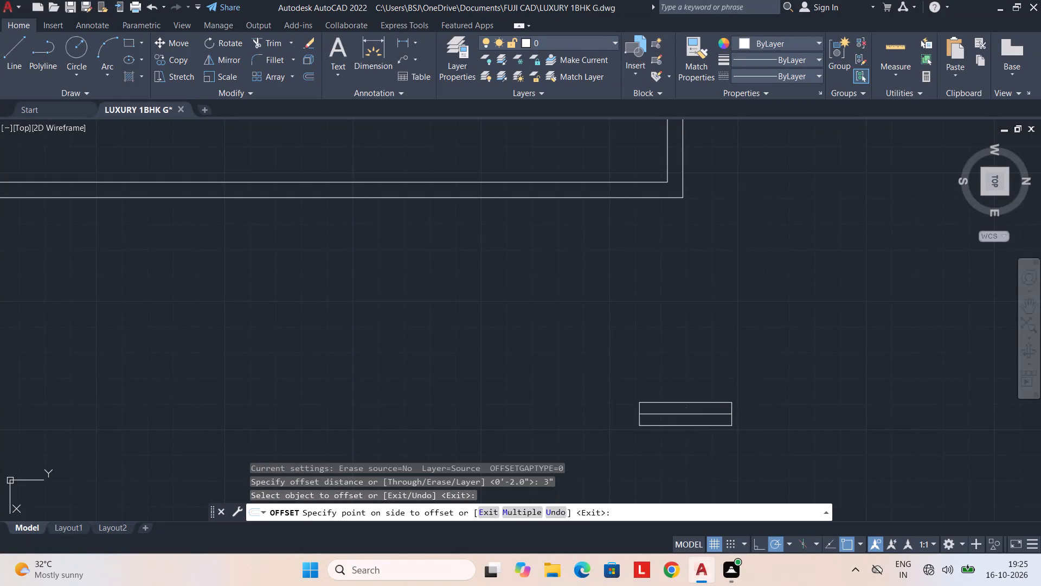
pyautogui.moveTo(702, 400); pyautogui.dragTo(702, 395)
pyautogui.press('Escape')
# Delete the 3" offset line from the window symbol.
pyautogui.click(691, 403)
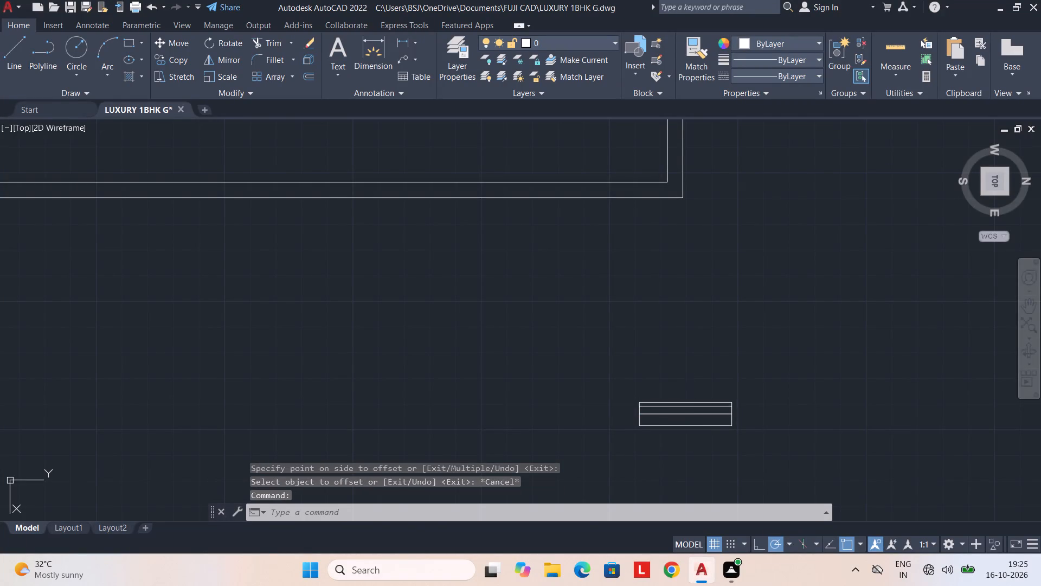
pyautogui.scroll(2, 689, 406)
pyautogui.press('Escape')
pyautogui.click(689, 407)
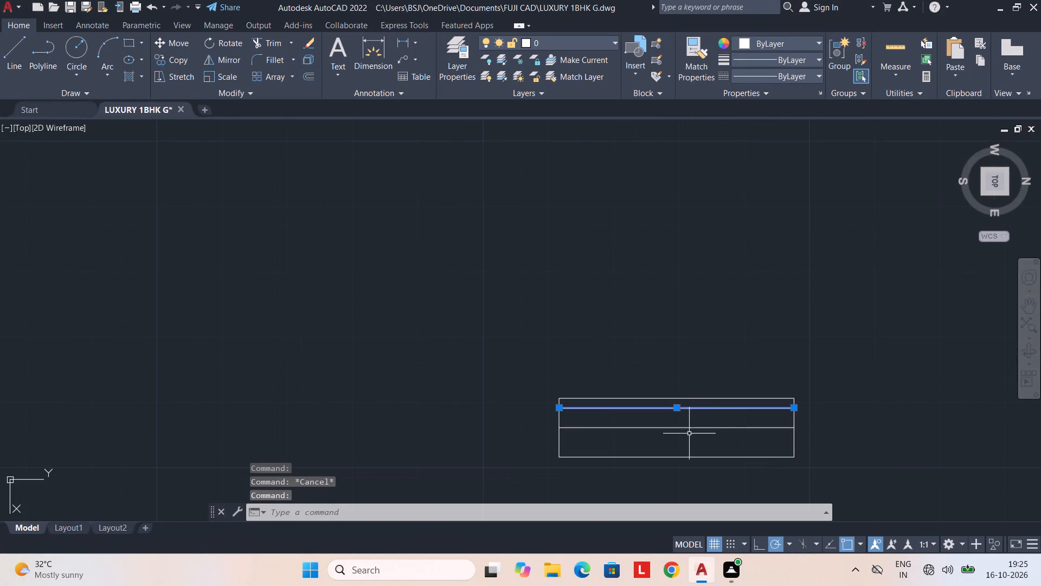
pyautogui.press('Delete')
# Offset the window symbol's centre line 2" toward its upper edge and erase the original centre line.
pyautogui.write('OF 2"')
pyautogui.press('Return')
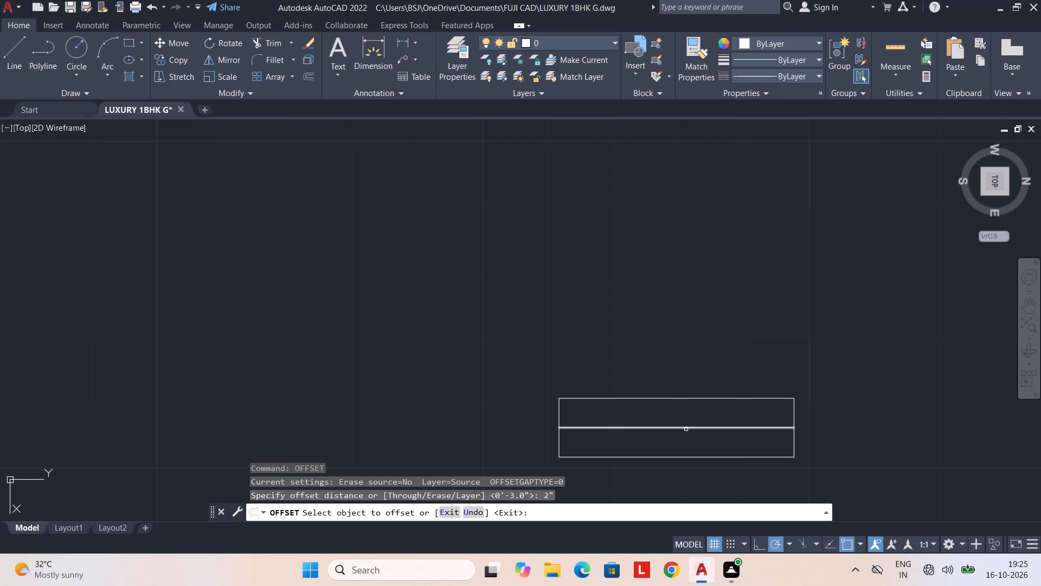
pyautogui.click(689, 427)
pyautogui.click(692, 411)
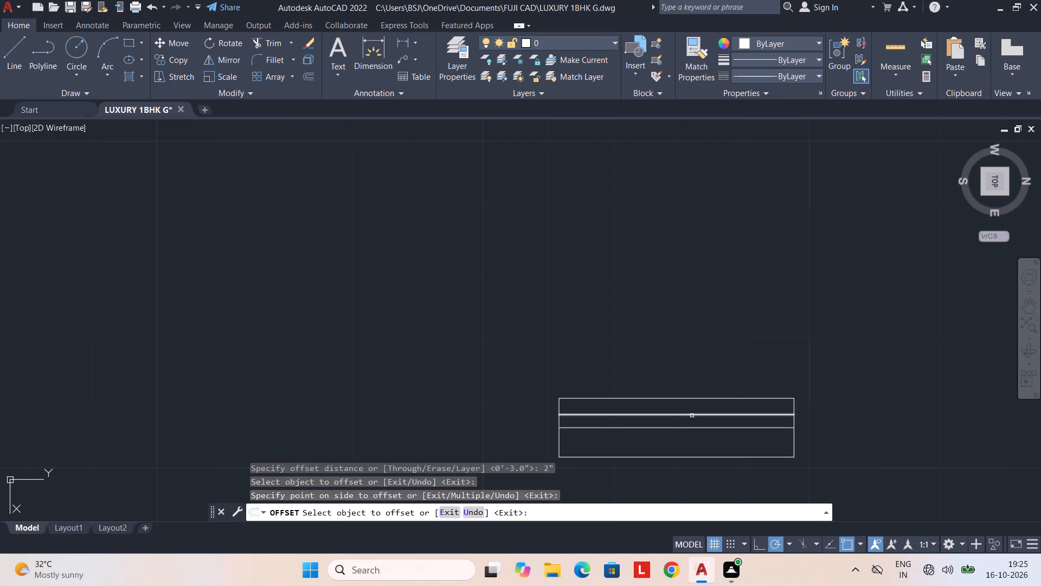
pyautogui.press('Escape')
pyautogui.click(692, 428)
pyautogui.press('Delete')
# Copy the window symbol to three spots in the empty area below and between the two floor plans.
pyautogui.scroll(-3, 691, 430)
pyautogui.moveTo(691, 430); pyautogui.dragTo(679, 408, button='middle')
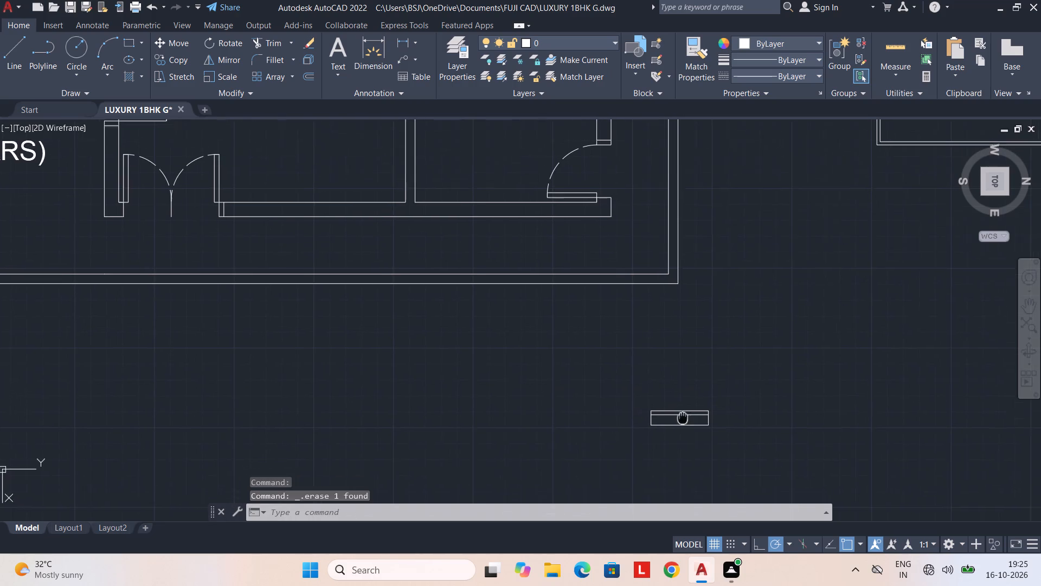
pyautogui.moveTo(679, 408); pyautogui.dragTo(678, 406, button='middle')
pyautogui.moveTo(686, 381); pyautogui.dragTo(677, 440)
pyautogui.press('c')
pyautogui.write('O')
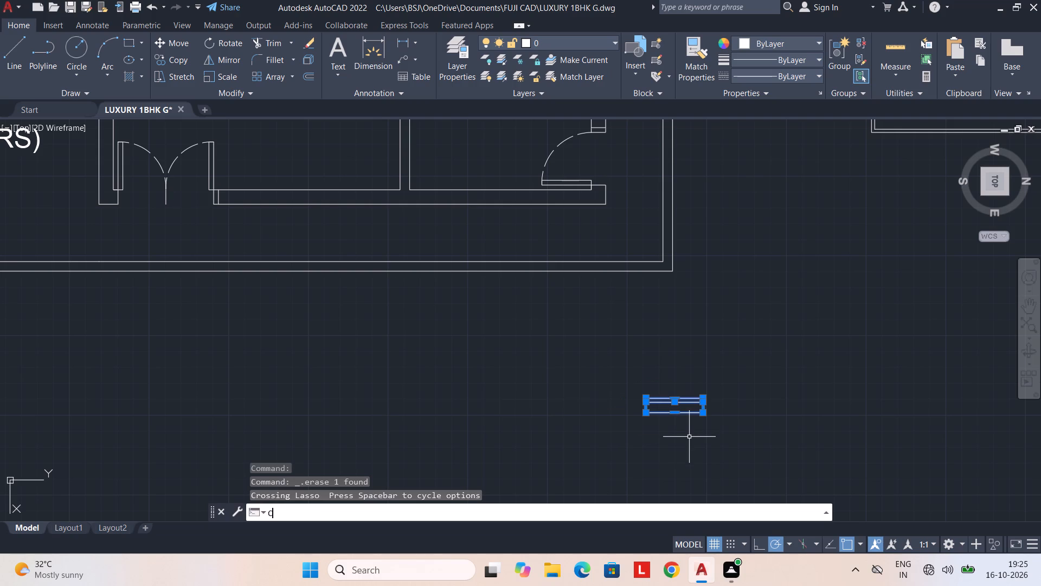
pyautogui.press('space')
pyautogui.click(705, 417)
pyautogui.click(782, 302)
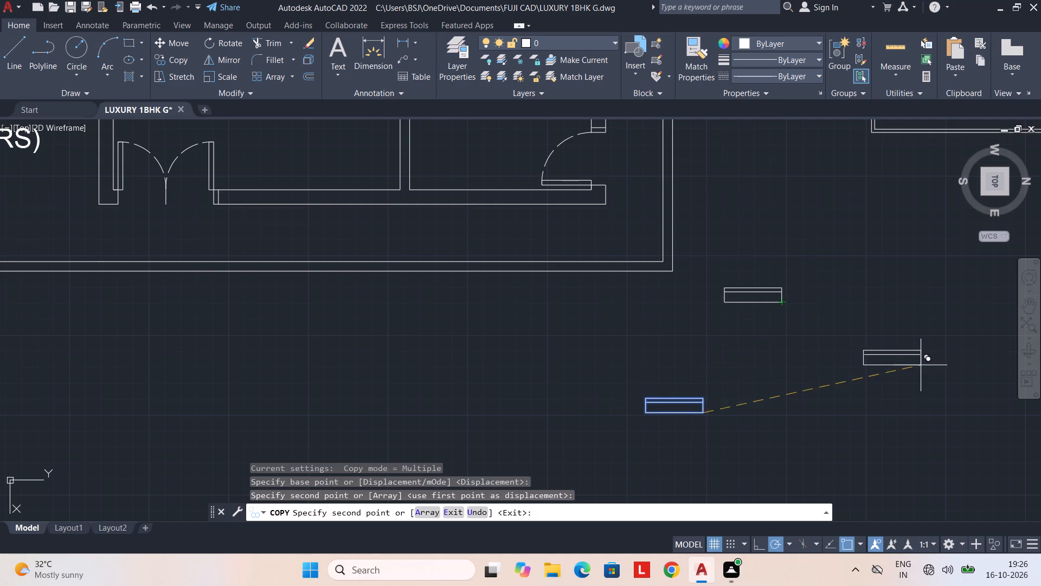
pyautogui.moveTo(926, 367); pyautogui.dragTo(928, 374)
pyautogui.click(888, 443)
pyautogui.press('Escape')
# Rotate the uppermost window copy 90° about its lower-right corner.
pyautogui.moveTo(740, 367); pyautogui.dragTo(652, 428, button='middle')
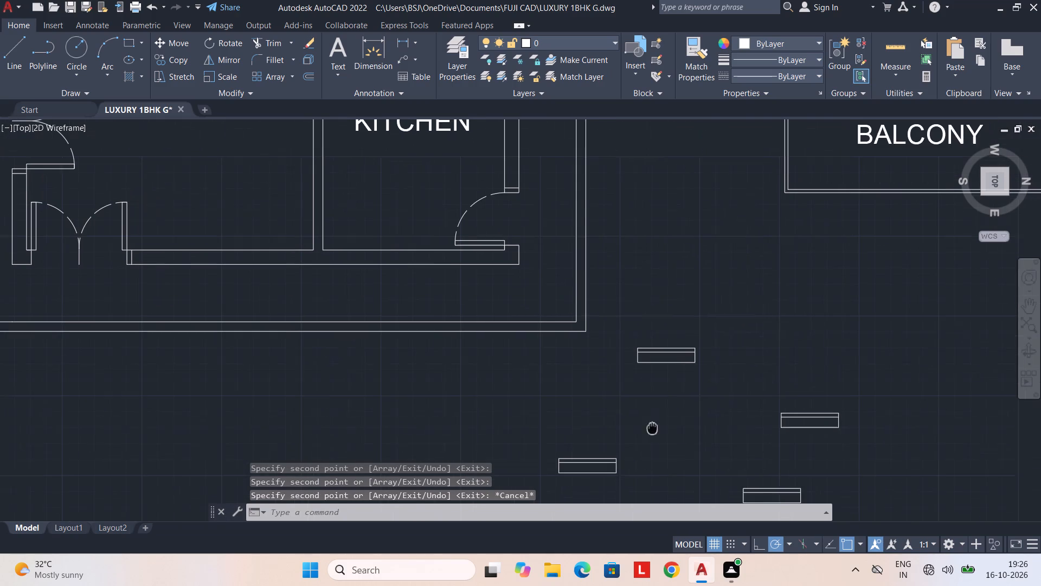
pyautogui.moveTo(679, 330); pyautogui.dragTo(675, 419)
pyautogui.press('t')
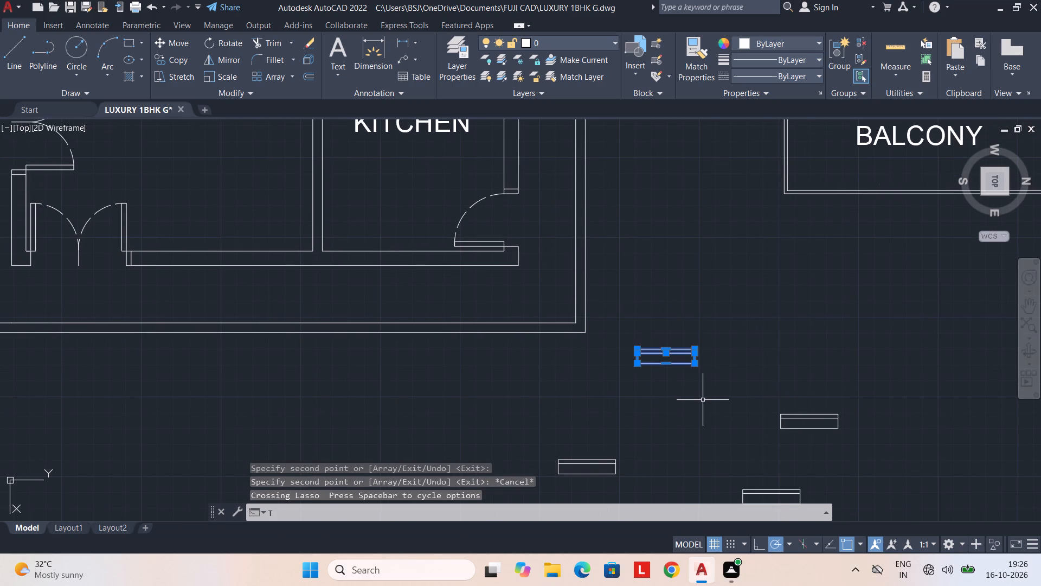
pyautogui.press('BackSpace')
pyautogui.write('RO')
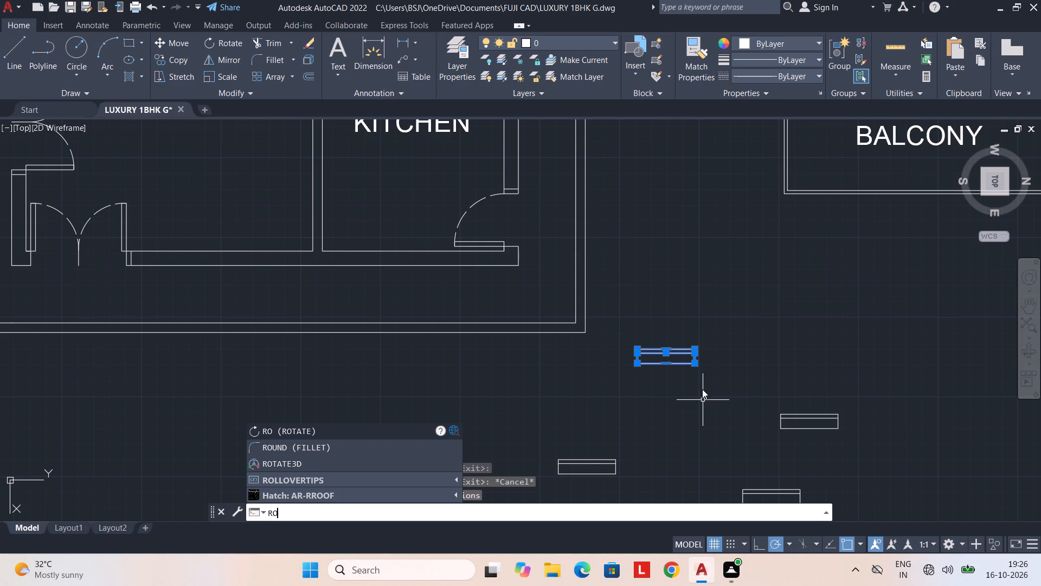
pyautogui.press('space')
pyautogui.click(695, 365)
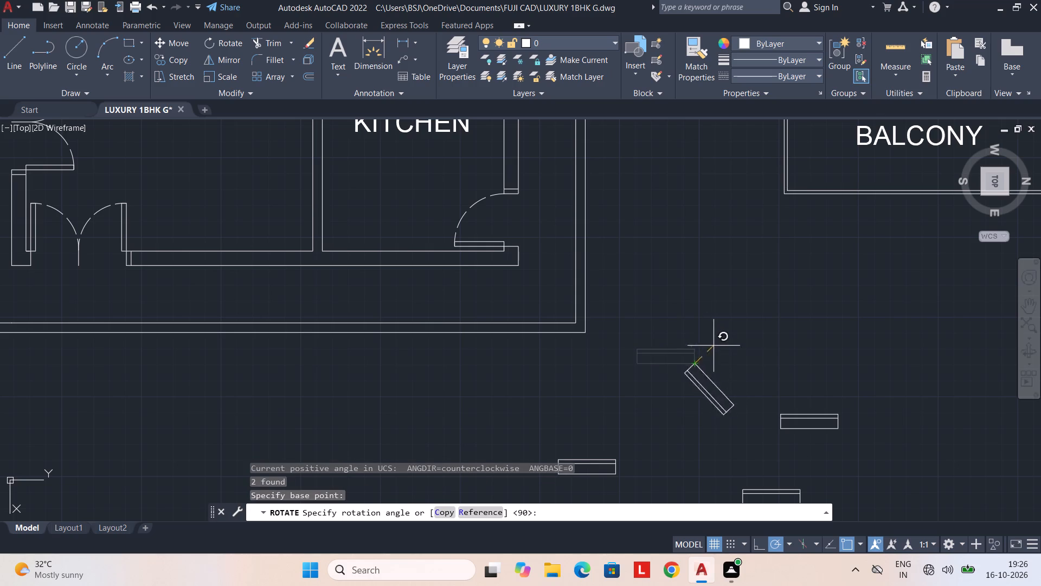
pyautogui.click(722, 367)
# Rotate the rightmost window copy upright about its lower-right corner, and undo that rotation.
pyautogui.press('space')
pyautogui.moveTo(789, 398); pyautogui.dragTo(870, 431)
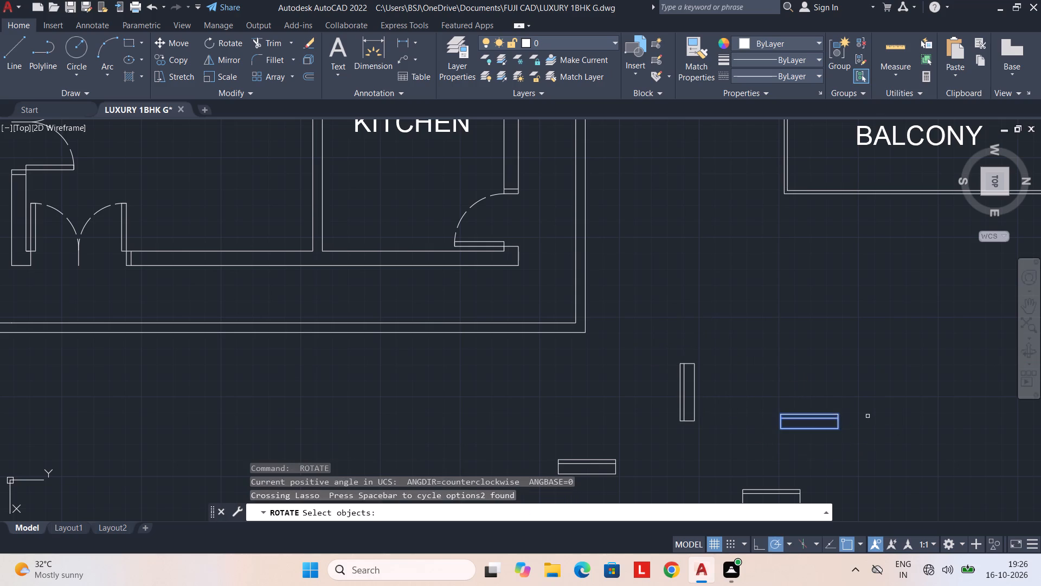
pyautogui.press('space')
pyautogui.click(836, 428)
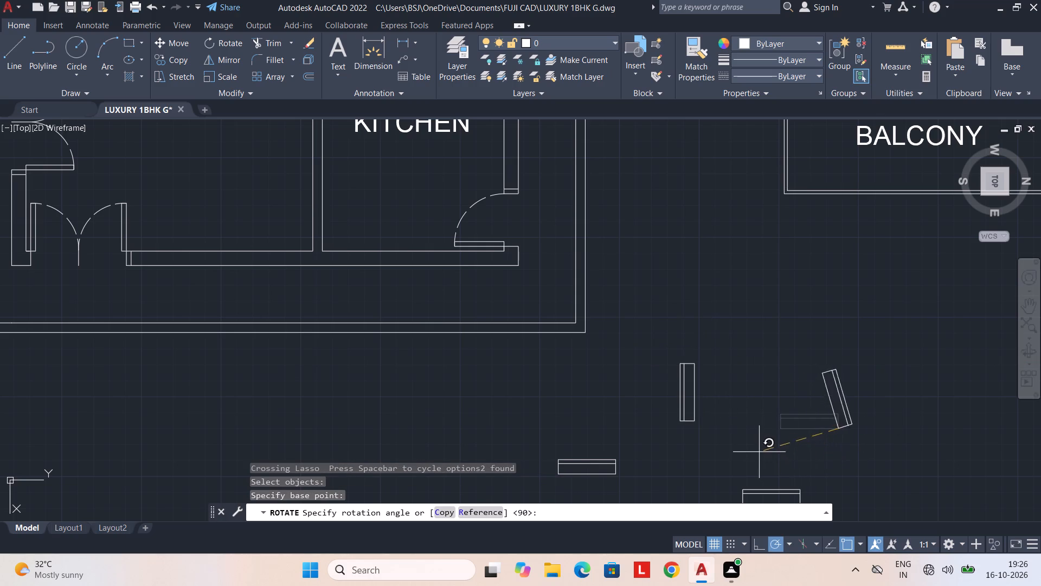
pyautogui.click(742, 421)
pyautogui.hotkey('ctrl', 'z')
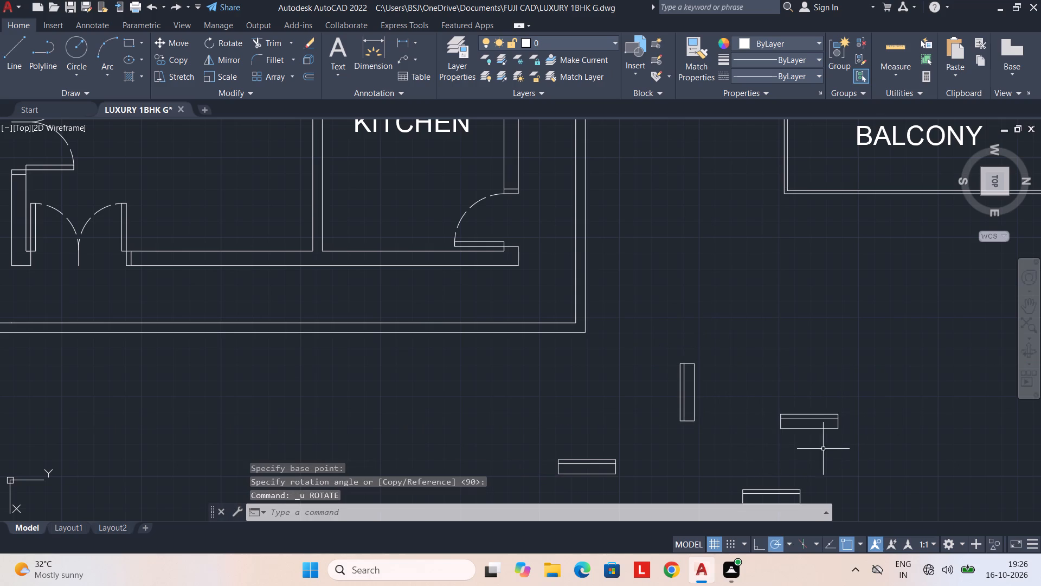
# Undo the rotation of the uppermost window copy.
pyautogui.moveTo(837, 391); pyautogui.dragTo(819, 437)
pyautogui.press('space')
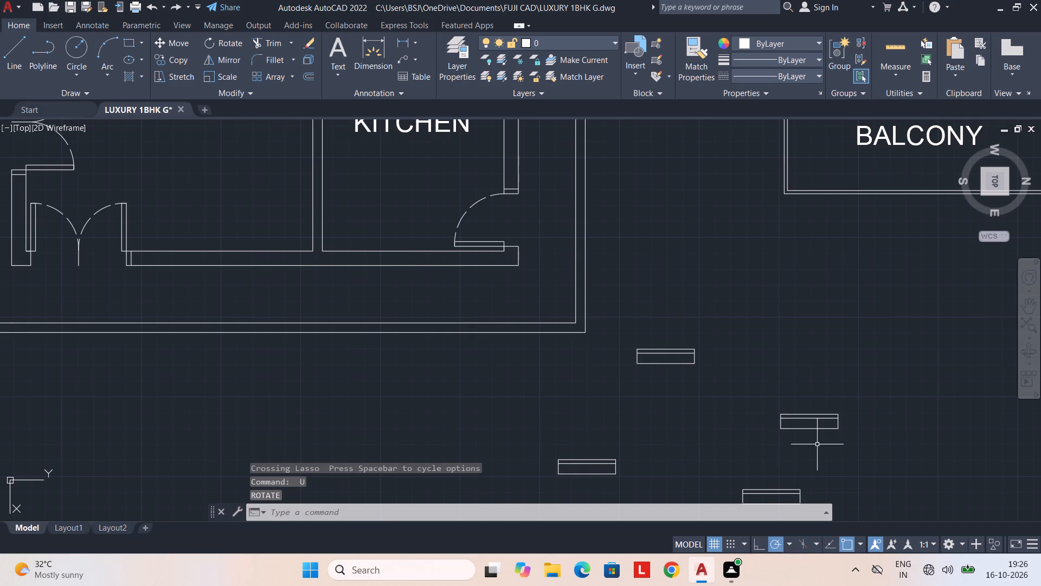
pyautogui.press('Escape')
# Rotate the rightmost window copy 270° about its lower-right corner so it stands vertical.
pyautogui.write('RO')
pyautogui.press('space')
pyautogui.moveTo(801, 388); pyautogui.dragTo(875, 432)
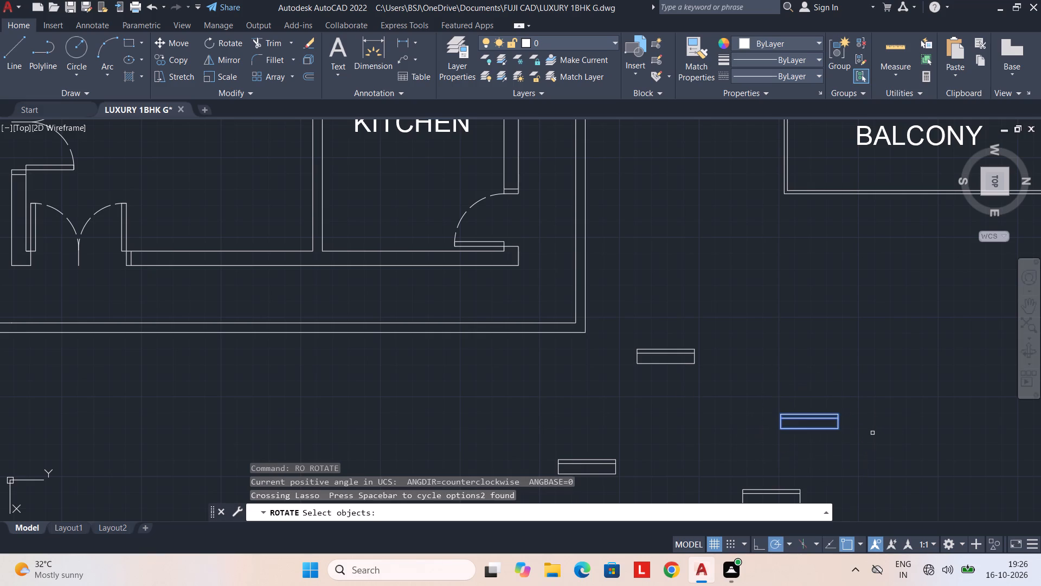
pyautogui.press('space')
pyautogui.click(841, 430)
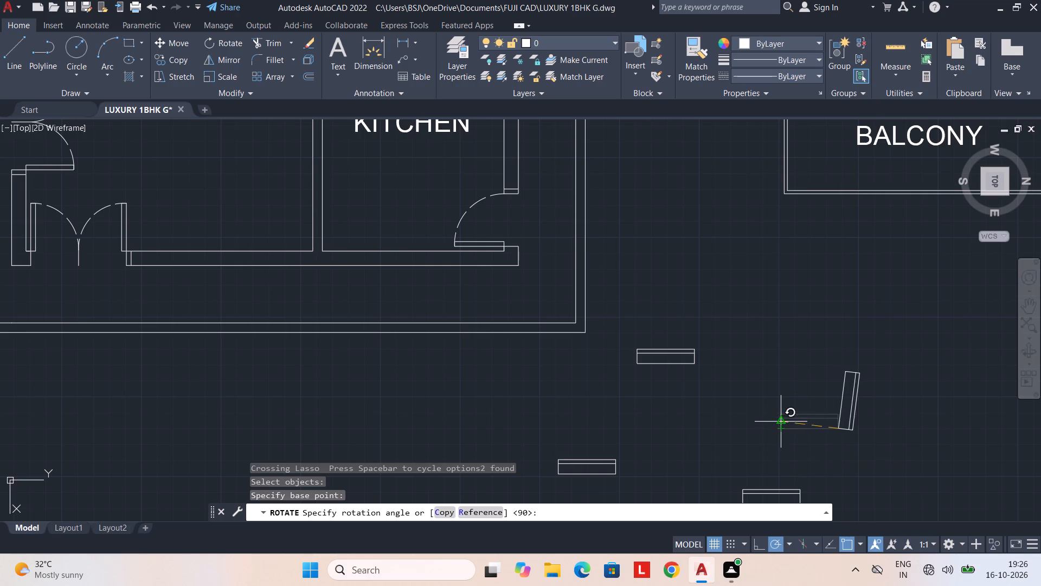
pyautogui.click(695, 422)
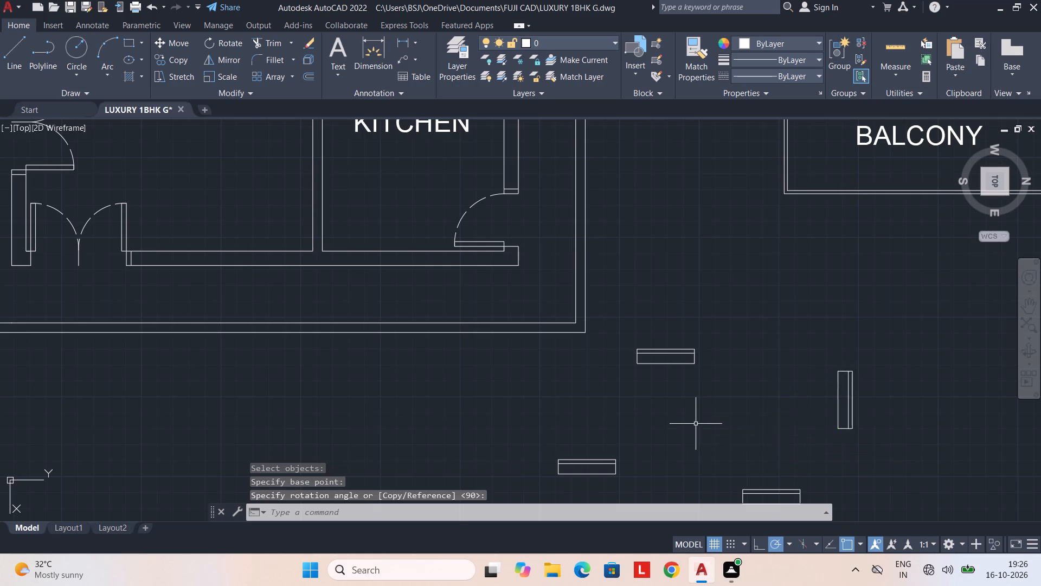
# Rotate the lowest window copy 180° about its upper-right corner so its inner line lies near the bottom.
pyautogui.scroll(-2, 744, 439)
pyautogui.moveTo(744, 442); pyautogui.dragTo(737, 286, button='middle')
pyautogui.moveTo(744, 290); pyautogui.dragTo(775, 313)
pyautogui.press('space')
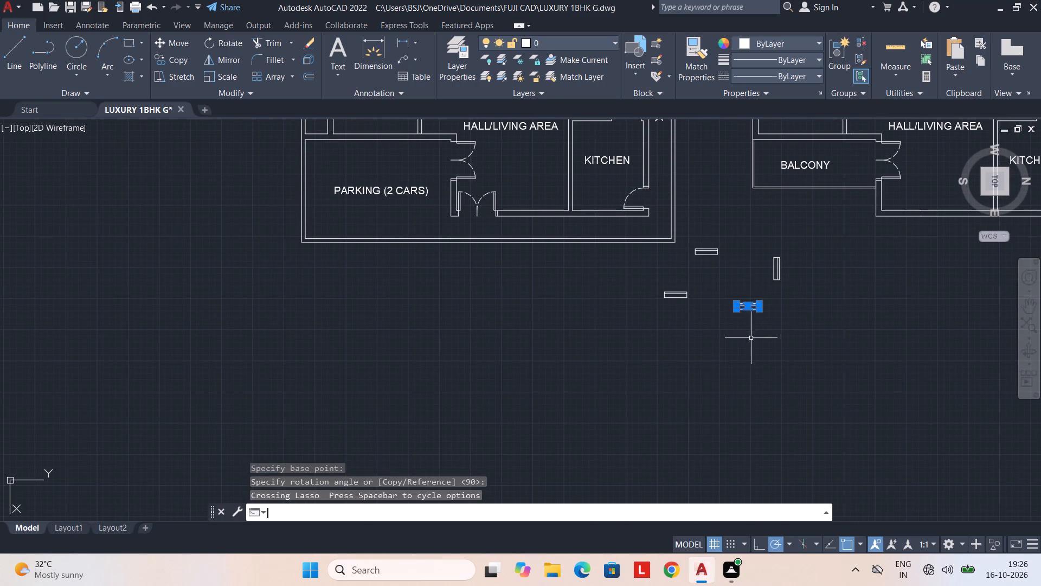
pyautogui.scroll(2, 753, 318)
pyautogui.click(763, 281)
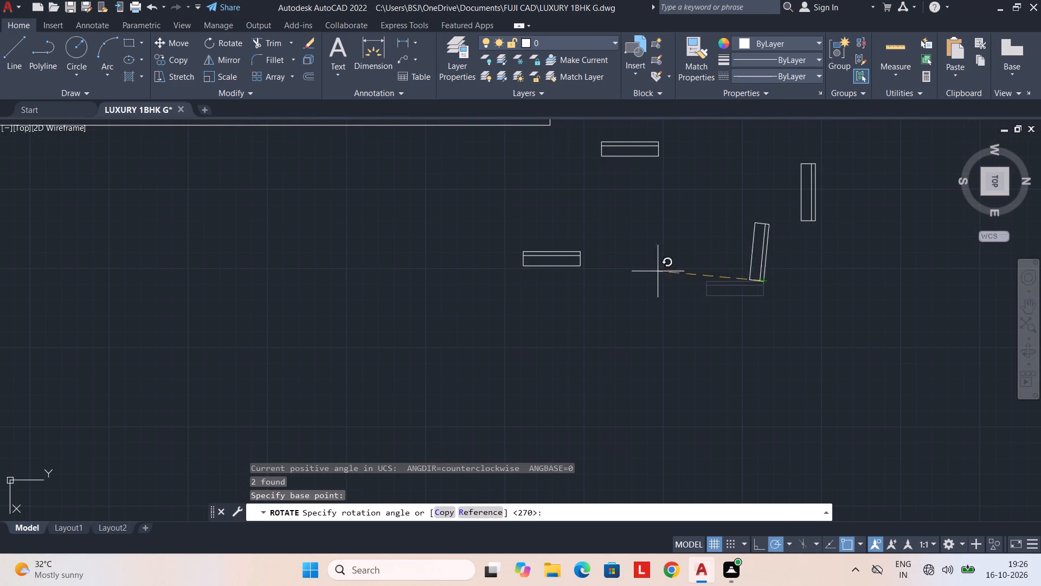
pyautogui.click(759, 245)
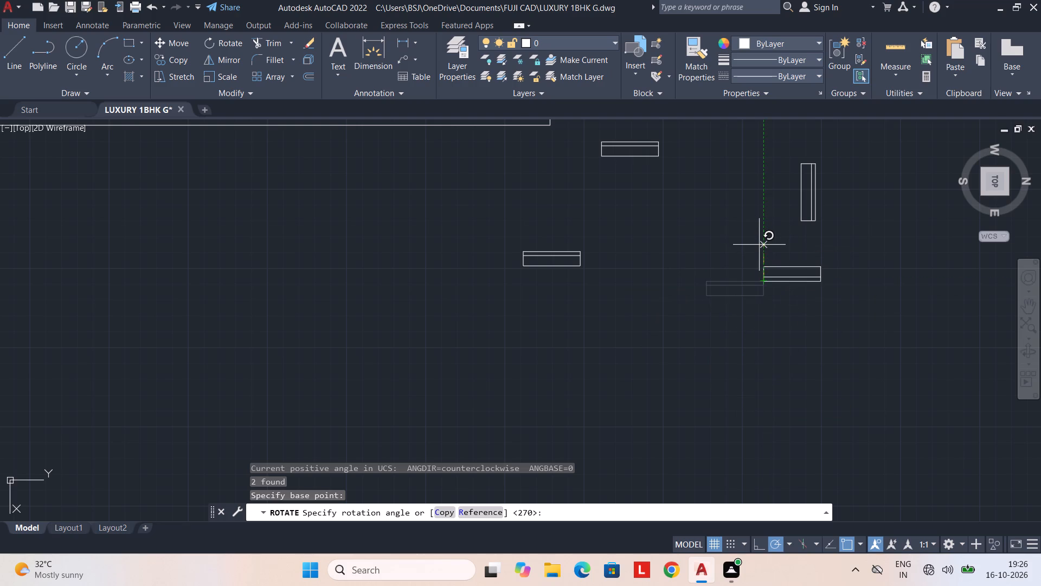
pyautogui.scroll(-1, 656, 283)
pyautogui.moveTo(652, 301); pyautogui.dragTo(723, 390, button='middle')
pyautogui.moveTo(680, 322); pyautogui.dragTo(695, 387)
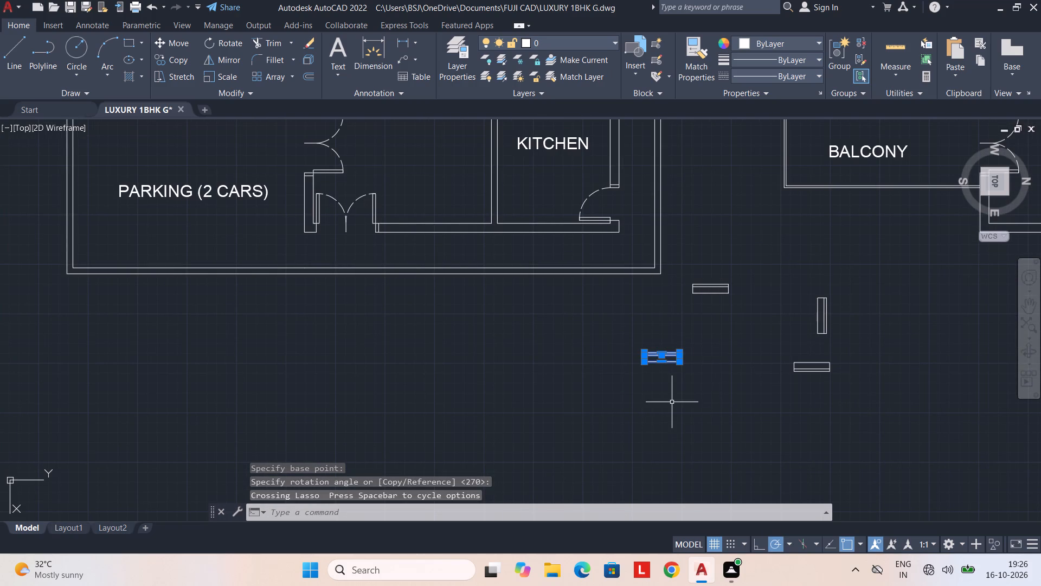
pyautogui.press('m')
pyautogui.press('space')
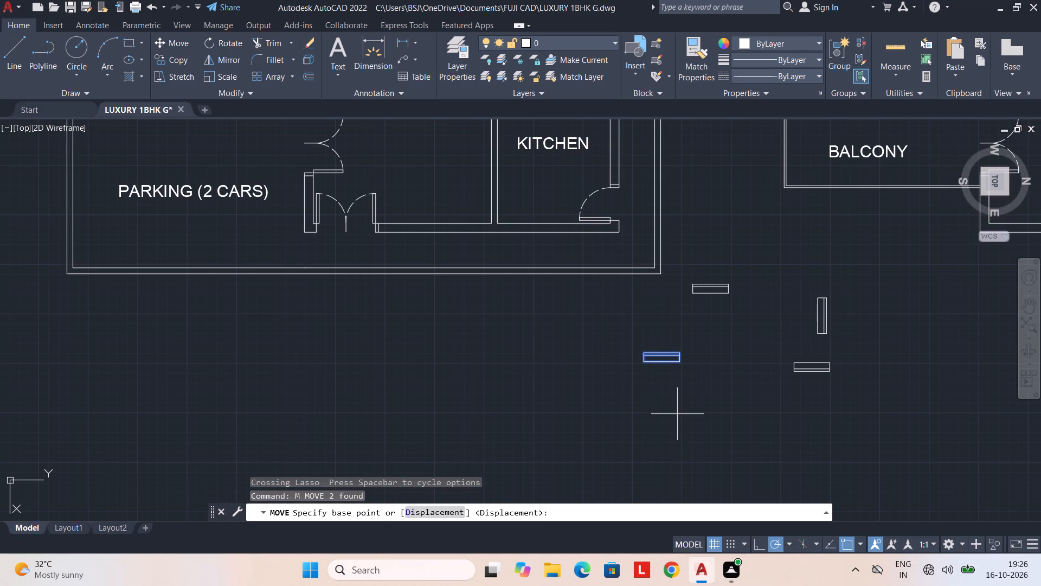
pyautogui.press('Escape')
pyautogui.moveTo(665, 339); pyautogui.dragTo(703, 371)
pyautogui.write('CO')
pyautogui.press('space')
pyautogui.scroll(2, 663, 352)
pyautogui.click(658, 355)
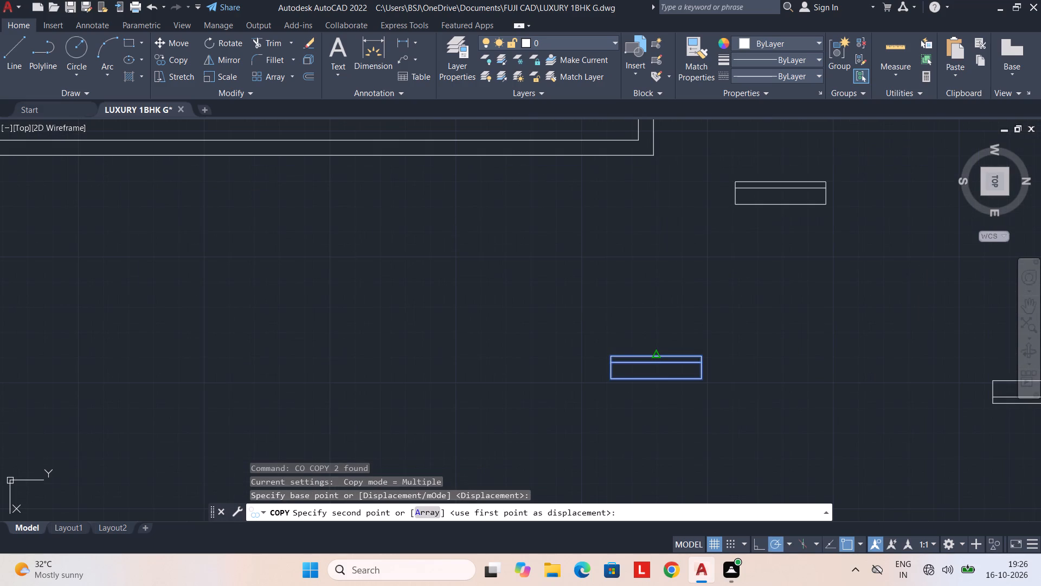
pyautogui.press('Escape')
# Copy the flipped window by its upper edge's midpoint to the midpoints of the kitchen's and hall's lower walls in the parking plan.
pyautogui.moveTo(673, 351); pyautogui.dragTo(543, 352, button='middle')
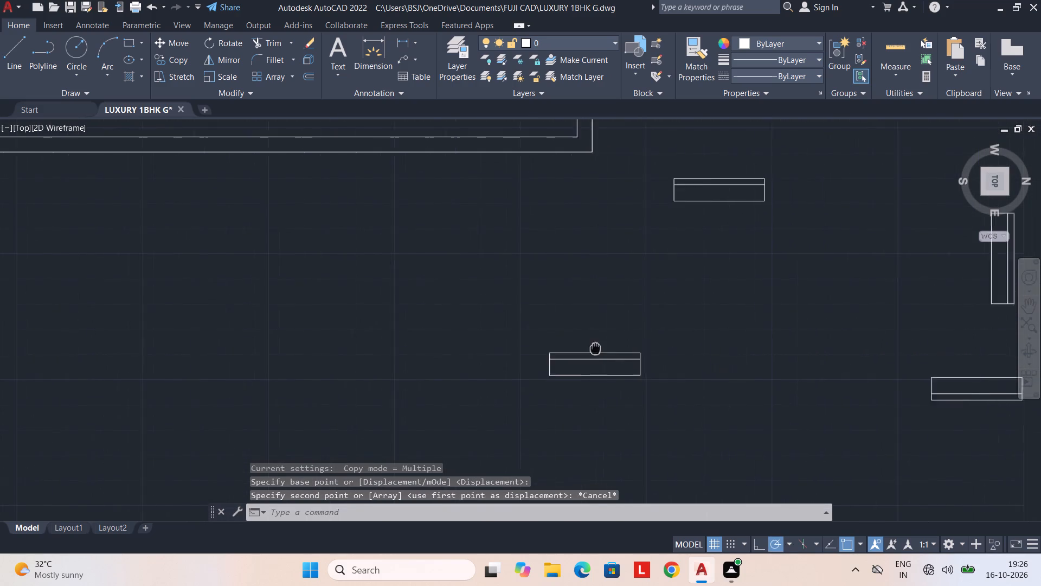
pyautogui.moveTo(543, 352); pyautogui.dragTo(531, 355, button='middle')
pyautogui.moveTo(846, 343); pyautogui.dragTo(1000, 359)
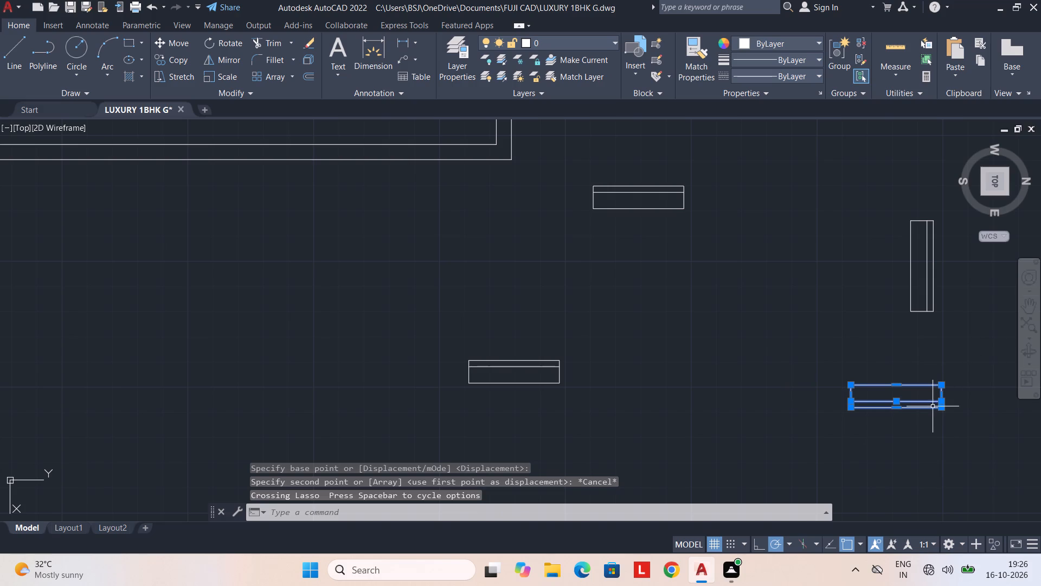
pyautogui.press('c')
pyautogui.press('o')
pyautogui.press('space')
pyautogui.click(897, 385)
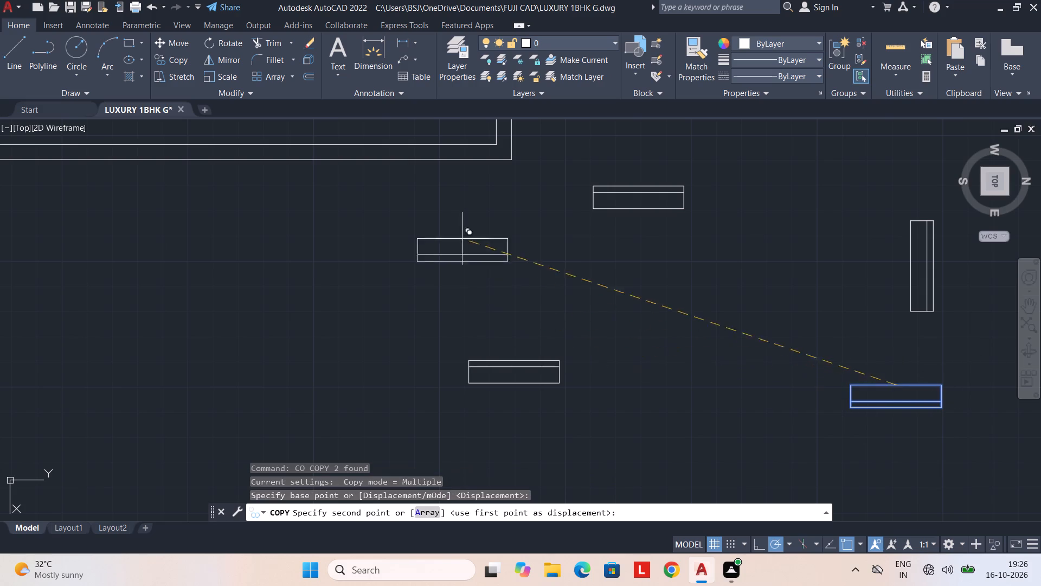
pyautogui.moveTo(464, 240); pyautogui.dragTo(808, 380, button='middle')
pyautogui.moveTo(659, 246); pyautogui.dragTo(703, 361, button='middle')
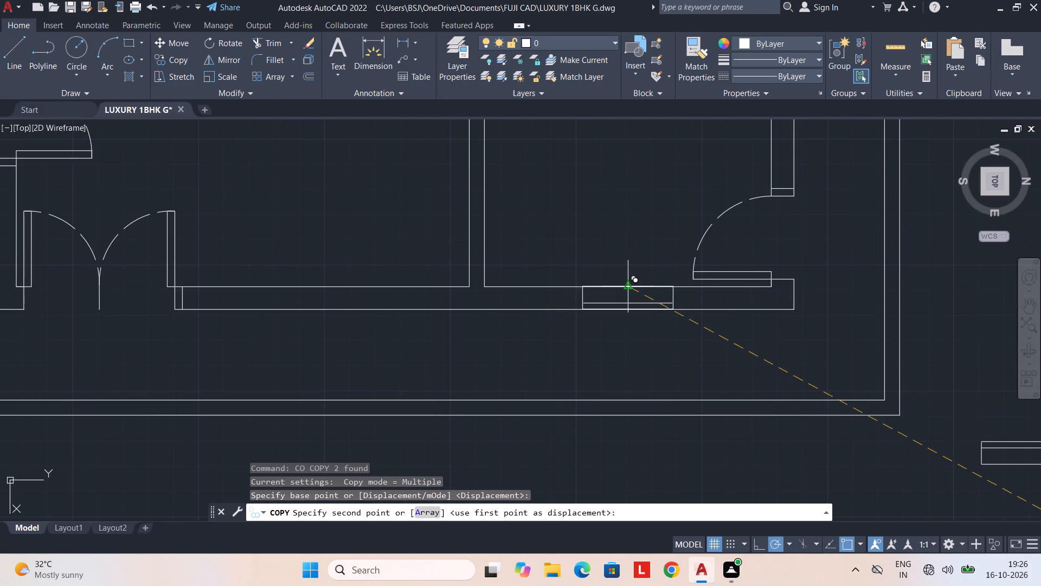
pyautogui.click(624, 289)
pyautogui.scroll(-1, 606, 339)
pyautogui.moveTo(606, 339); pyautogui.dragTo(873, 340, button='middle')
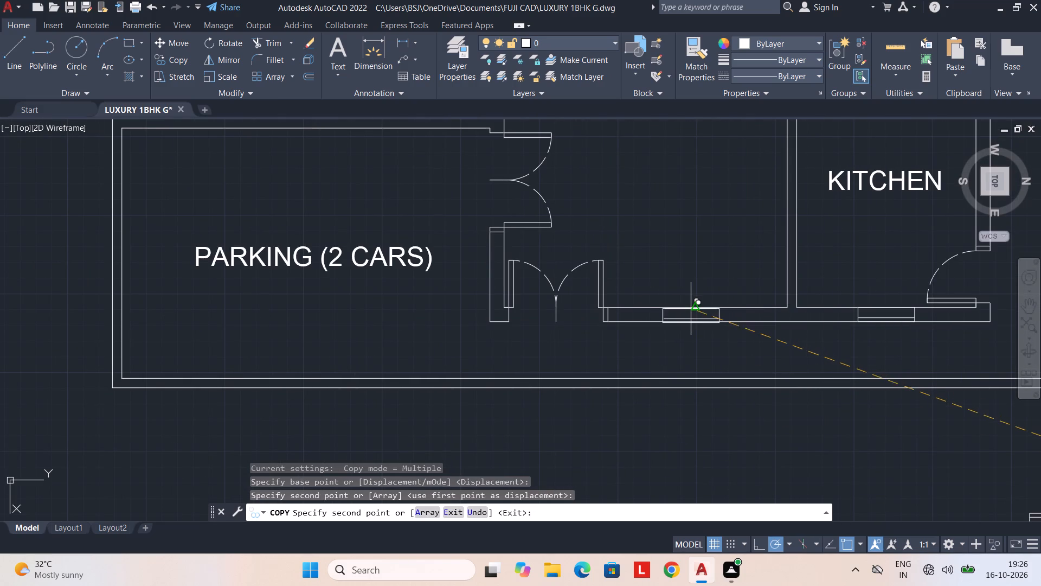
pyautogui.click(697, 307)
# Place another copy of the flipped window at the midpoint of the wall between the master bedroom and parking.
pyautogui.scroll(-1, 645, 251)
pyautogui.moveTo(645, 252); pyautogui.dragTo(745, 374, button='middle')
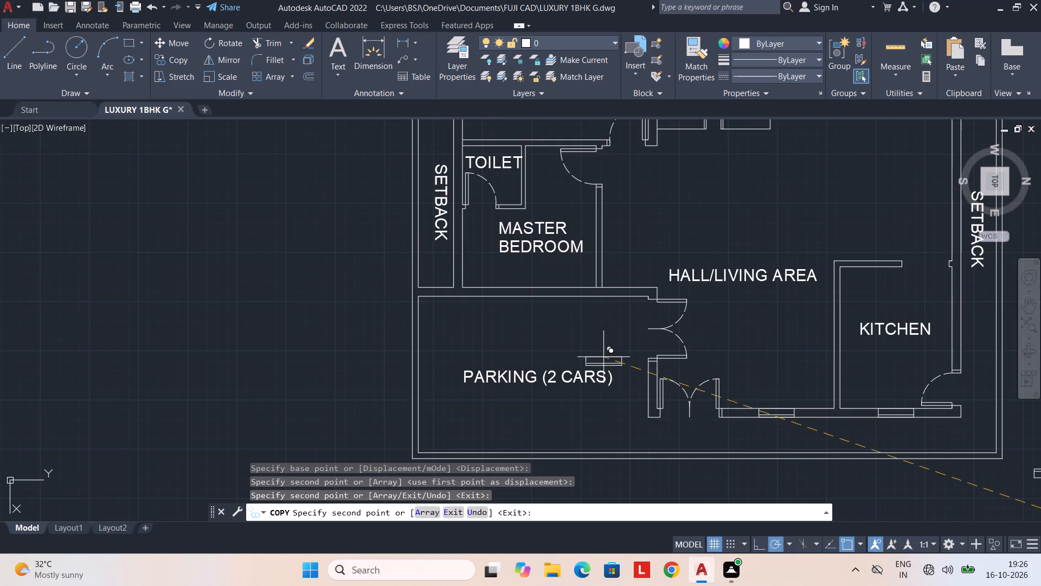
pyautogui.moveTo(587, 354); pyautogui.dragTo(698, 366, button='middle')
pyautogui.click(641, 298)
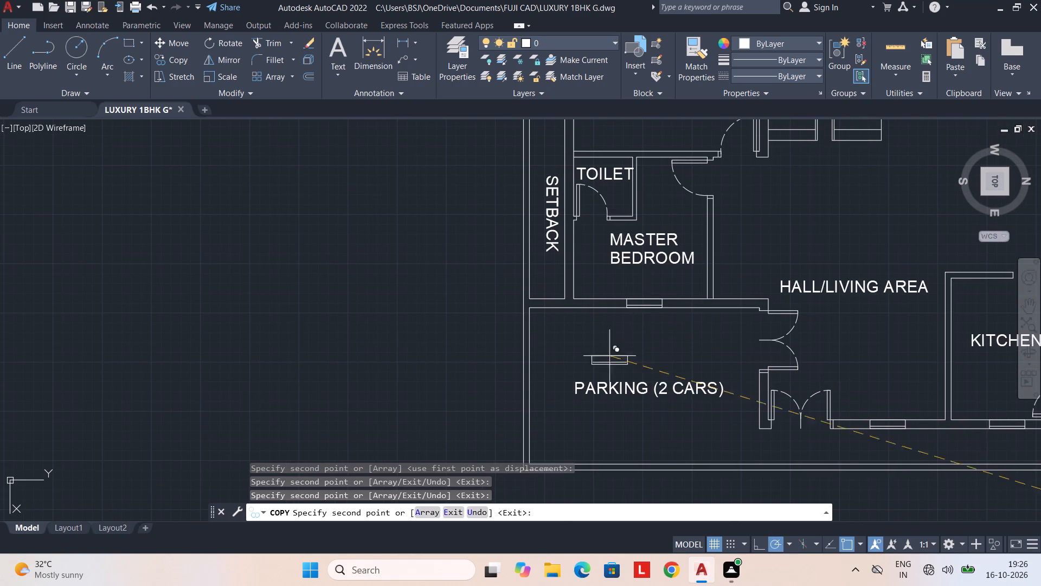
# Place two copies of the flipped window side by side in the hall's lower wall in the balcony plan.
pyautogui.moveTo(603, 363); pyautogui.dragTo(645, 411, button='middle')
pyautogui.moveTo(640, 334); pyautogui.dragTo(590, 441, button='middle')
pyautogui.moveTo(665, 329); pyautogui.dragTo(526, 347, button='middle')
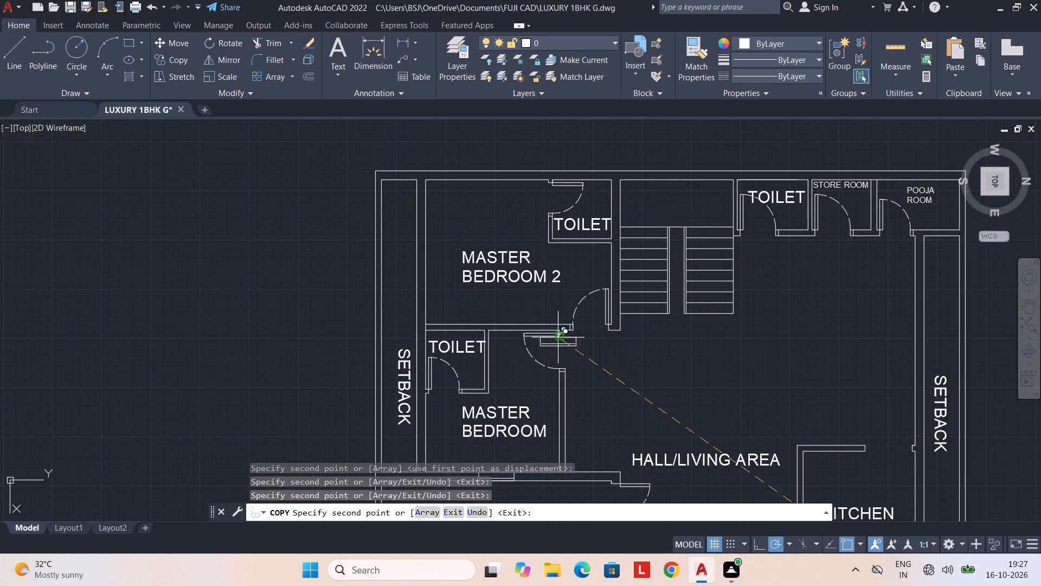
pyautogui.moveTo(768, 339); pyautogui.dragTo(671, 265, button='middle')
pyautogui.moveTo(685, 323); pyautogui.dragTo(664, 281, button='middle')
pyautogui.moveTo(755, 330); pyautogui.dragTo(446, 324, button='middle')
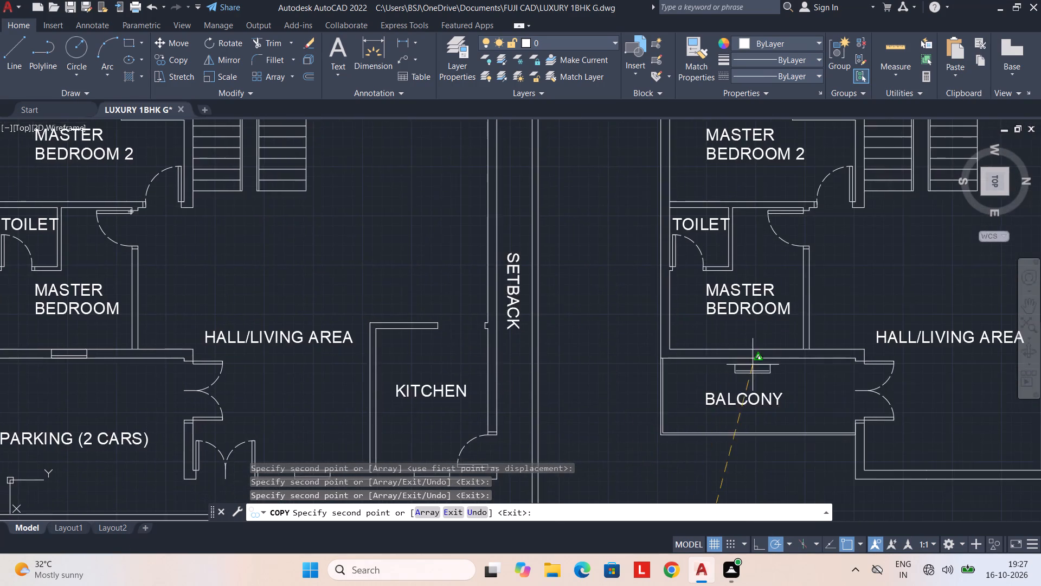
pyautogui.moveTo(758, 365); pyautogui.dragTo(659, 362, button='middle')
pyautogui.moveTo(709, 409); pyautogui.dragTo(624, 375, button='middle')
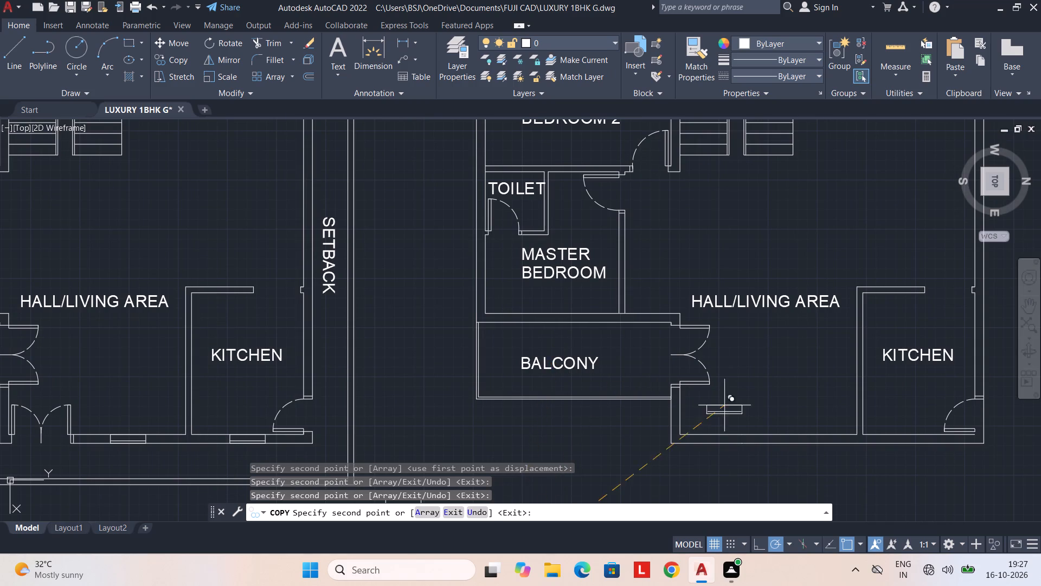
pyautogui.moveTo(731, 402); pyautogui.dragTo(590, 379, button='middle')
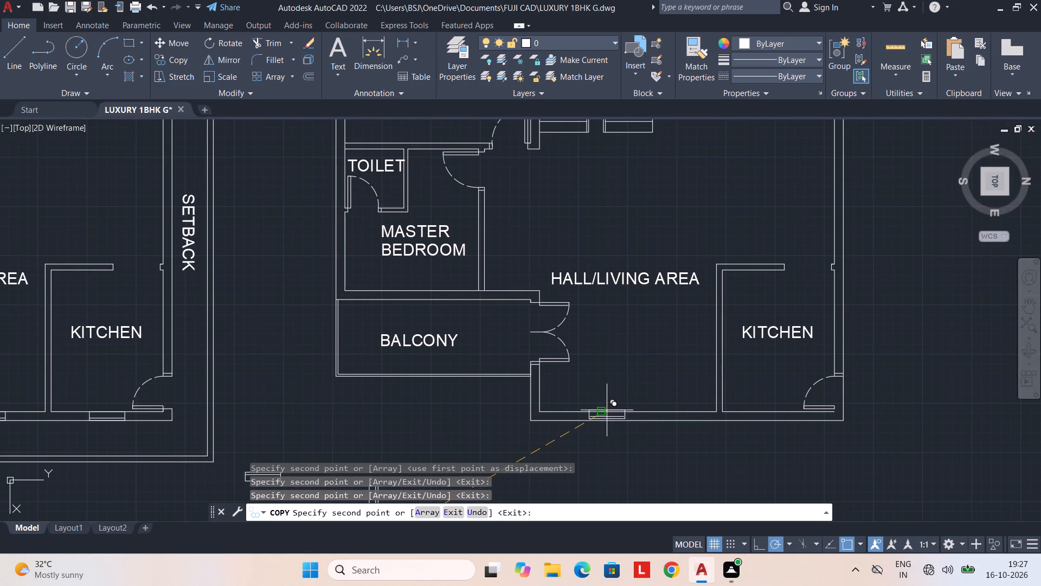
pyautogui.click(602, 410)
pyautogui.click(659, 409)
# Place another copy of the flipped window in the kitchen's lower wall in the balcony plan and finish copying.
pyautogui.moveTo(755, 447); pyautogui.dragTo(605, 448, button='middle')
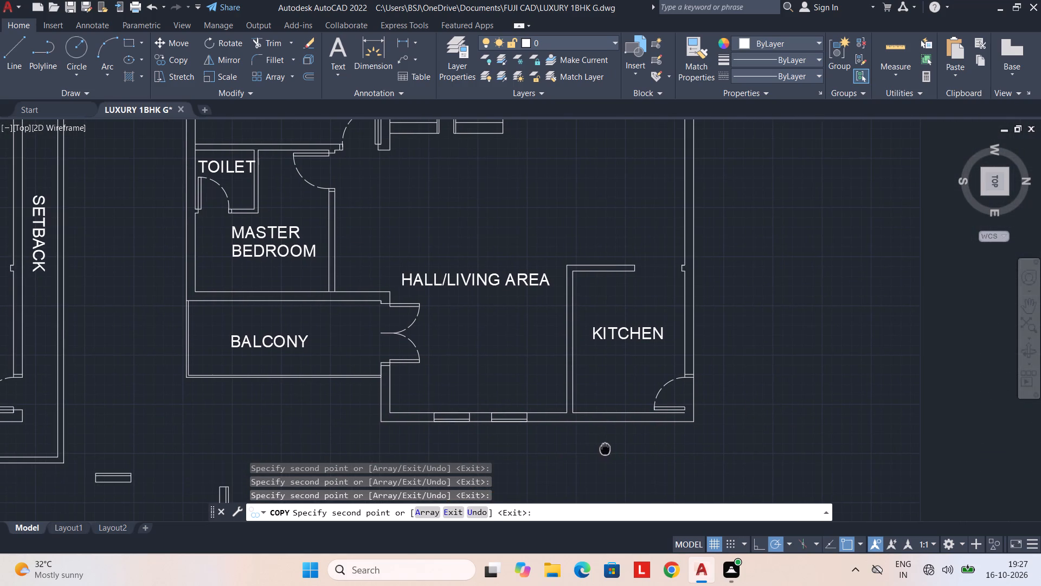
pyautogui.click(632, 413)
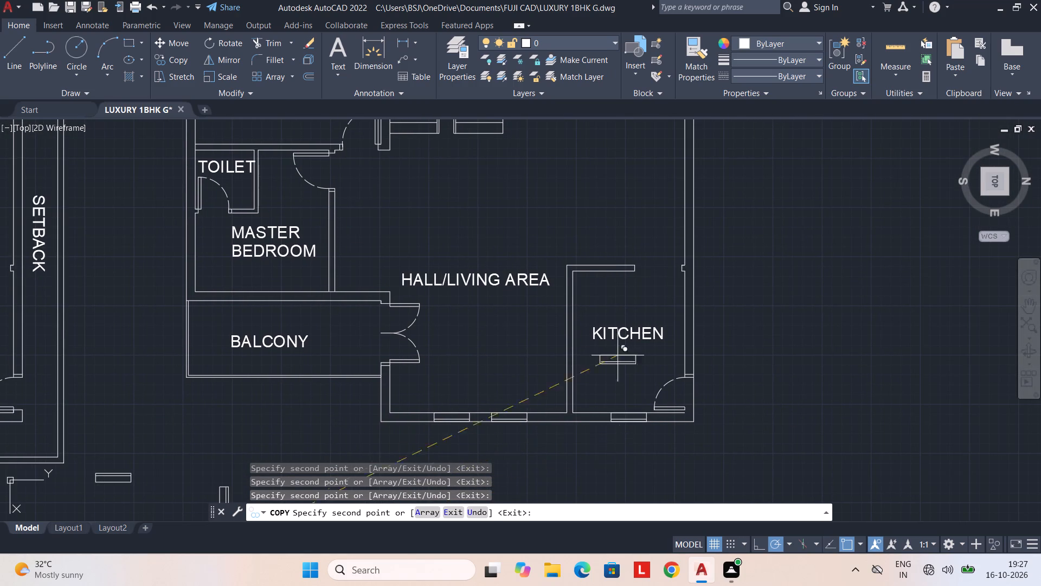
pyautogui.moveTo(618, 318); pyautogui.dragTo(653, 429, button='middle')
pyautogui.scroll(-1, 573, 342)
pyautogui.moveTo(545, 347); pyautogui.dragTo(615, 343, button='middle')
pyautogui.moveTo(596, 365); pyautogui.dragTo(631, 301, button='middle')
pyautogui.moveTo(626, 425); pyautogui.dragTo(623, 408, button='middle')
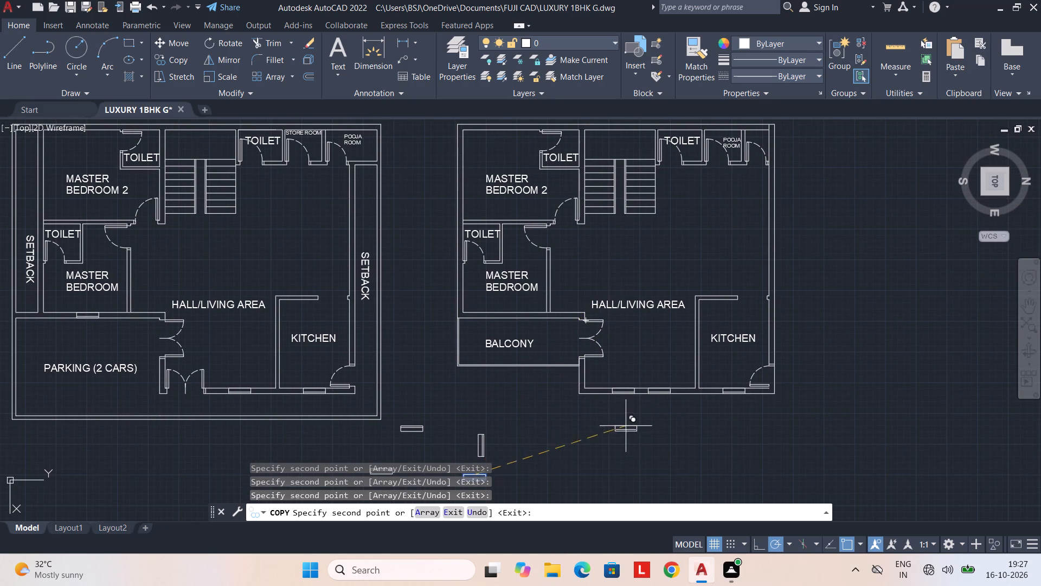
pyautogui.moveTo(623, 408); pyautogui.dragTo(612, 301, button='middle')
pyautogui.press('Escape')
# Copy the loose flipped window by its upper edge's midpoint into open space inside Master Bedroom 2 of the parking plan.
pyautogui.moveTo(478, 372); pyautogui.dragTo(711, 366, button='middle')
pyautogui.scroll(1, 626, 363)
pyautogui.moveTo(608, 349); pyautogui.dragTo(650, 367, button='middle')
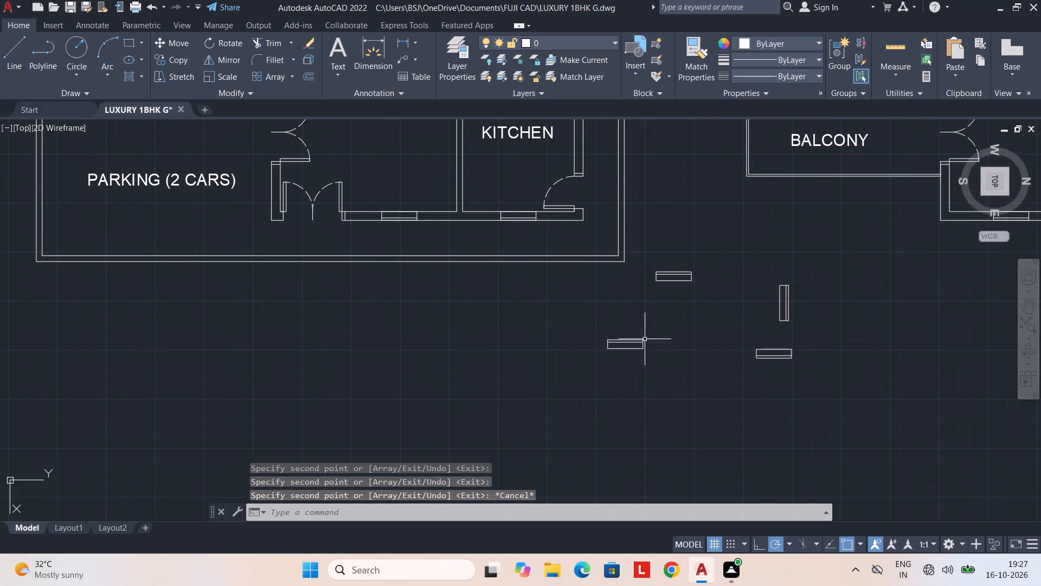
pyautogui.moveTo(640, 317); pyautogui.dragTo(672, 353)
pyautogui.write('CO')
pyautogui.press('space')
pyautogui.click(626, 339)
pyautogui.moveTo(628, 326); pyautogui.dragTo(838, 428, button='middle')
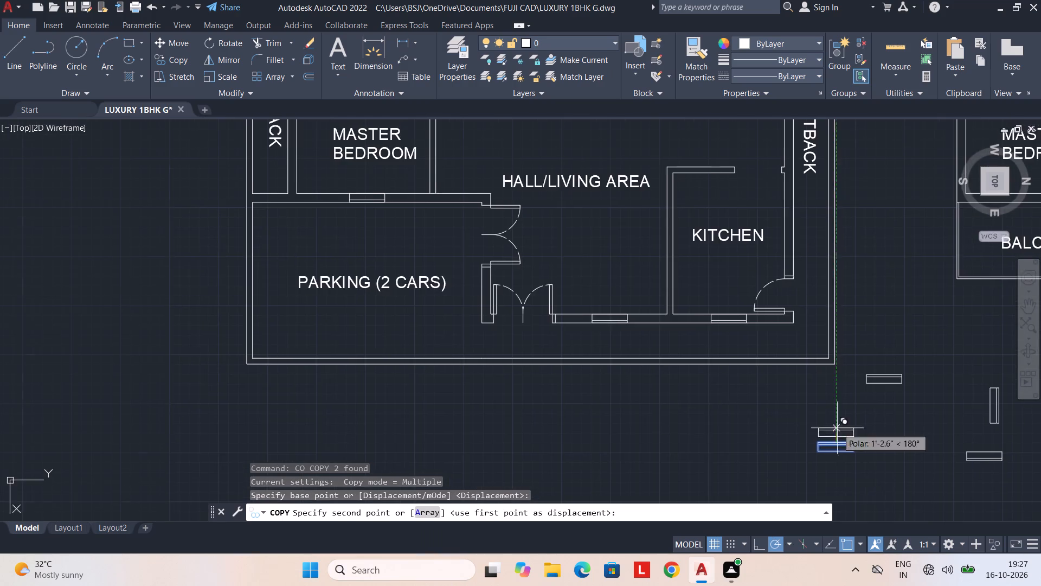
pyautogui.moveTo(677, 387); pyautogui.dragTo(921, 515, button='middle')
pyautogui.moveTo(600, 380); pyautogui.dragTo(662, 470, button='middle')
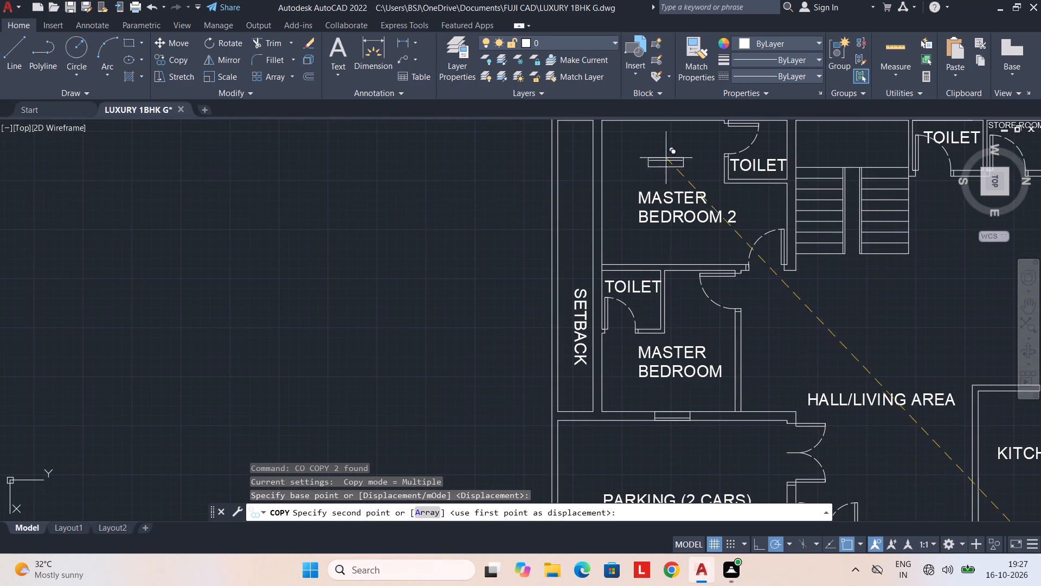
pyautogui.moveTo(666, 164); pyautogui.dragTo(638, 267, button='middle')
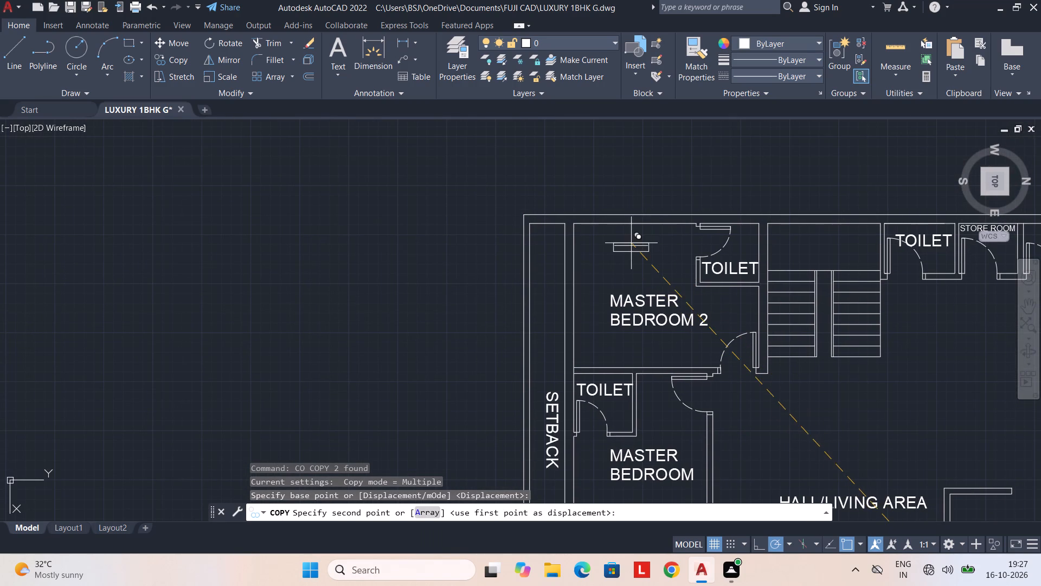
pyautogui.click(631, 244)
pyautogui.press('Escape')
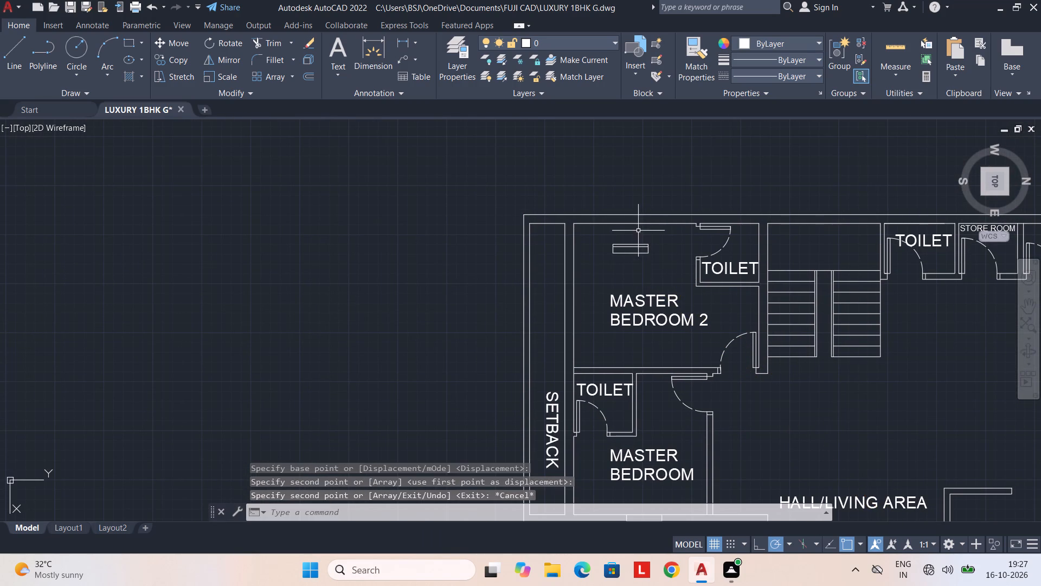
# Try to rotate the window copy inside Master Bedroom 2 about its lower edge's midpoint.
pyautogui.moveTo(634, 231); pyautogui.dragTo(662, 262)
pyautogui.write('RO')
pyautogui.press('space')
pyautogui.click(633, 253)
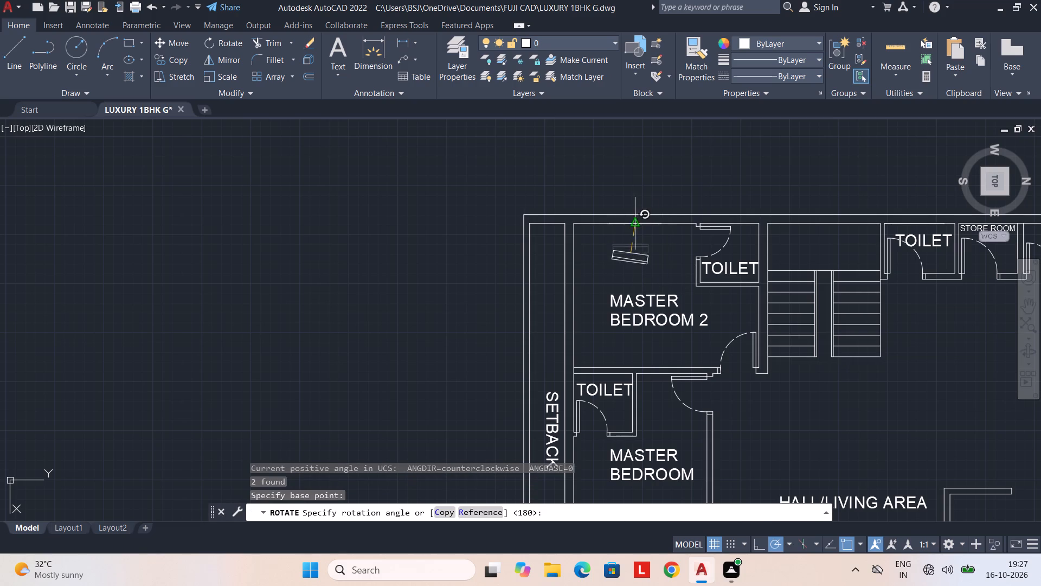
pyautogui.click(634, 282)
# Copy the Master Bedroom 2 window by its lower edge's midpoint into the upper walls of Master Bedroom 2 and the staircase in the parking plan.
pyautogui.moveTo(634, 232); pyautogui.dragTo(610, 264)
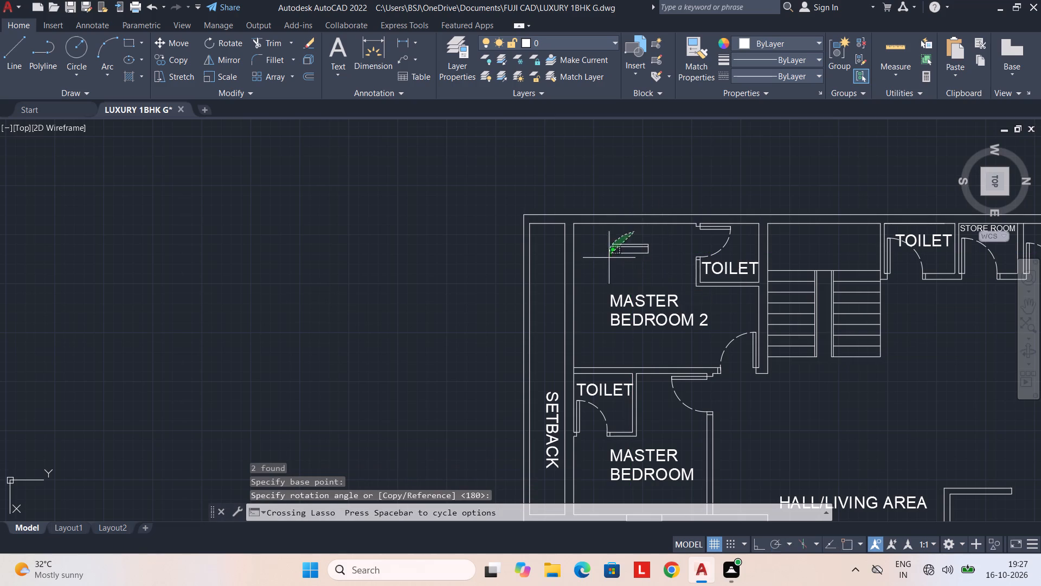
pyautogui.moveTo(610, 264); pyautogui.dragTo(670, 266)
pyautogui.write('CO')
pyautogui.press('space')
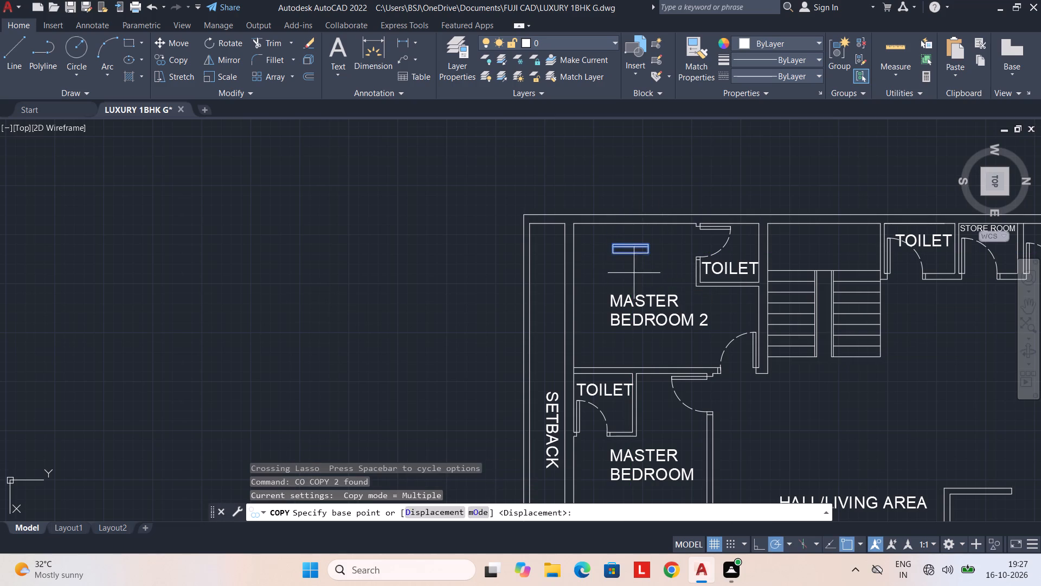
pyautogui.click(634, 256)
pyautogui.click(633, 224)
pyautogui.moveTo(747, 259); pyautogui.dragTo(712, 266, button='middle')
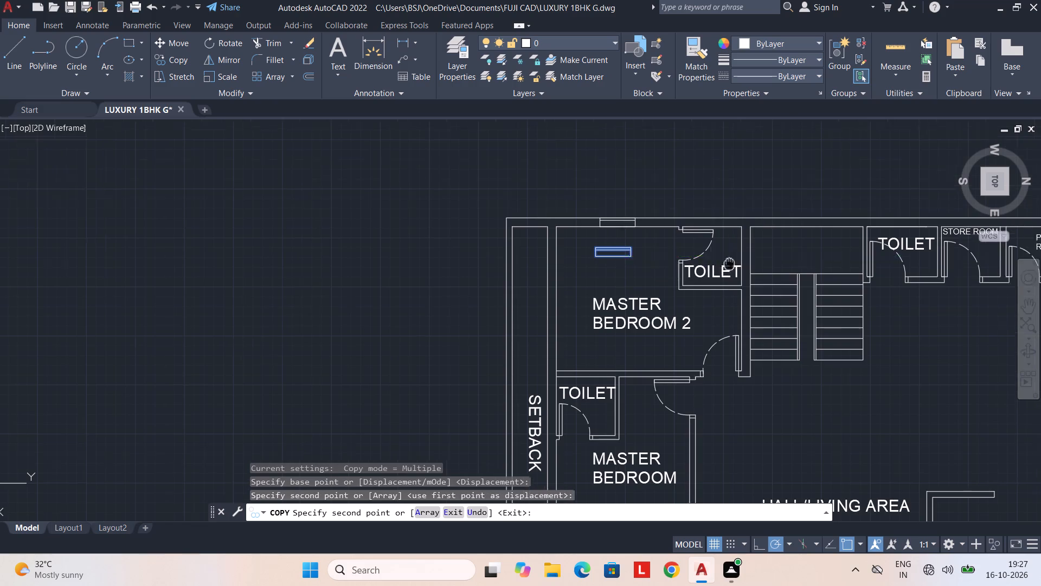
pyautogui.moveTo(712, 266); pyautogui.dragTo(576, 284, button='middle')
pyautogui.moveTo(731, 292); pyautogui.dragTo(690, 298, button='middle')
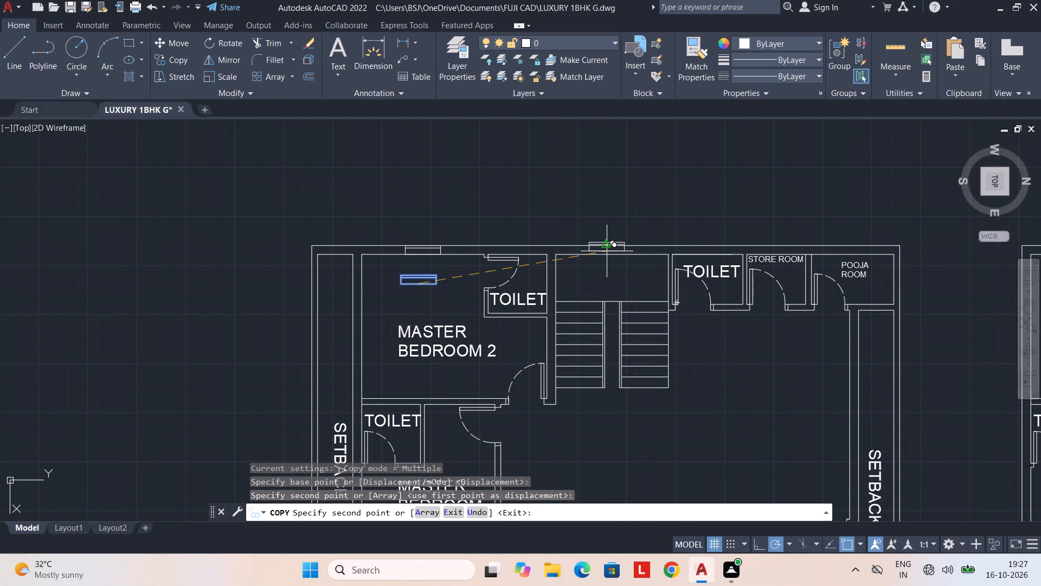
pyautogui.click(613, 253)
# Place another copy of this window in the upper wall near the store room and pooja room boundary of the parking plan.
pyautogui.moveTo(762, 358); pyautogui.dragTo(685, 353, button='middle')
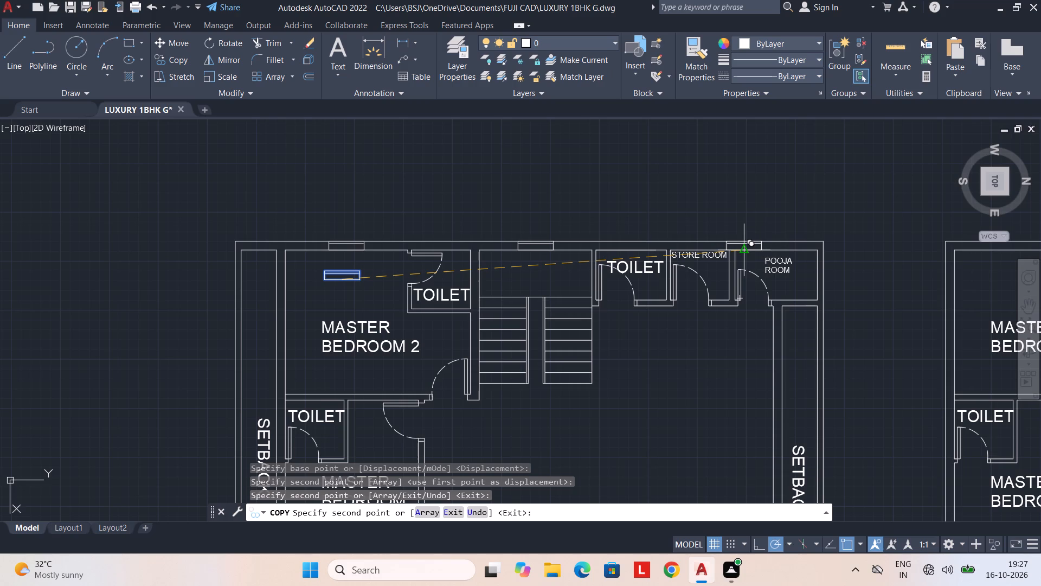
pyautogui.scroll(3, 772, 254)
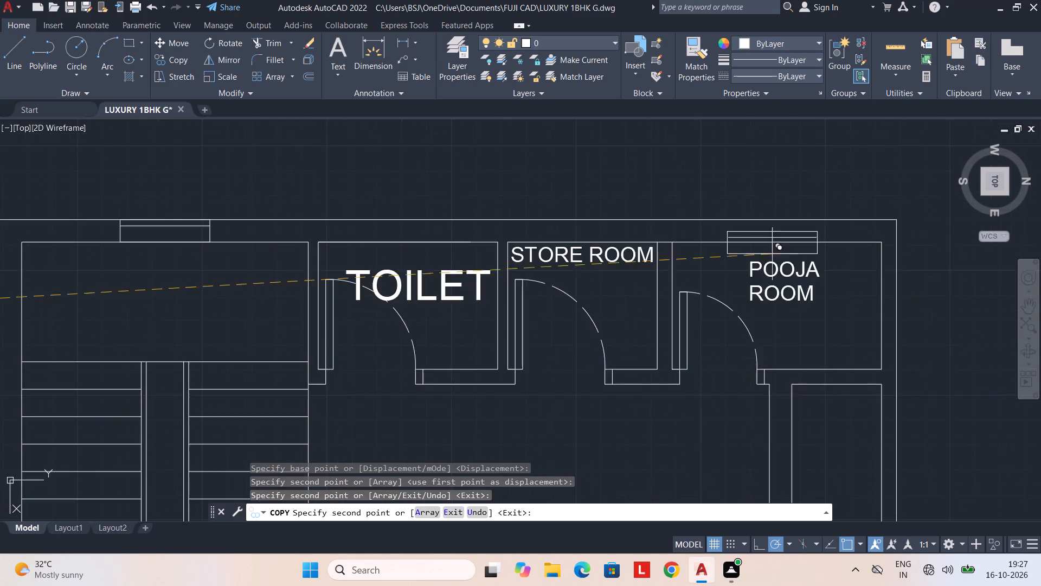
pyautogui.scroll(2, 773, 253)
pyautogui.scroll(-3, 775, 246)
pyautogui.moveTo(777, 266); pyautogui.dragTo(777, 278, button='middle')
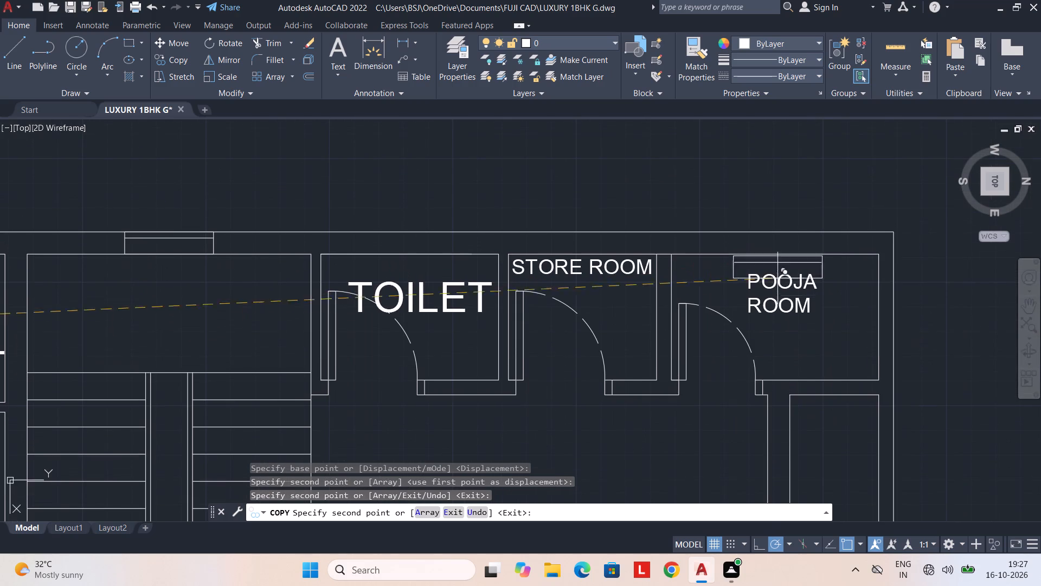
pyautogui.moveTo(783, 345); pyautogui.dragTo(777, 217, button='middle')
pyautogui.moveTo(791, 321); pyautogui.dragTo(789, 223, button='middle')
pyautogui.scroll(-3, 775, 249)
pyautogui.moveTo(773, 314); pyautogui.dragTo(756, 235, button='middle')
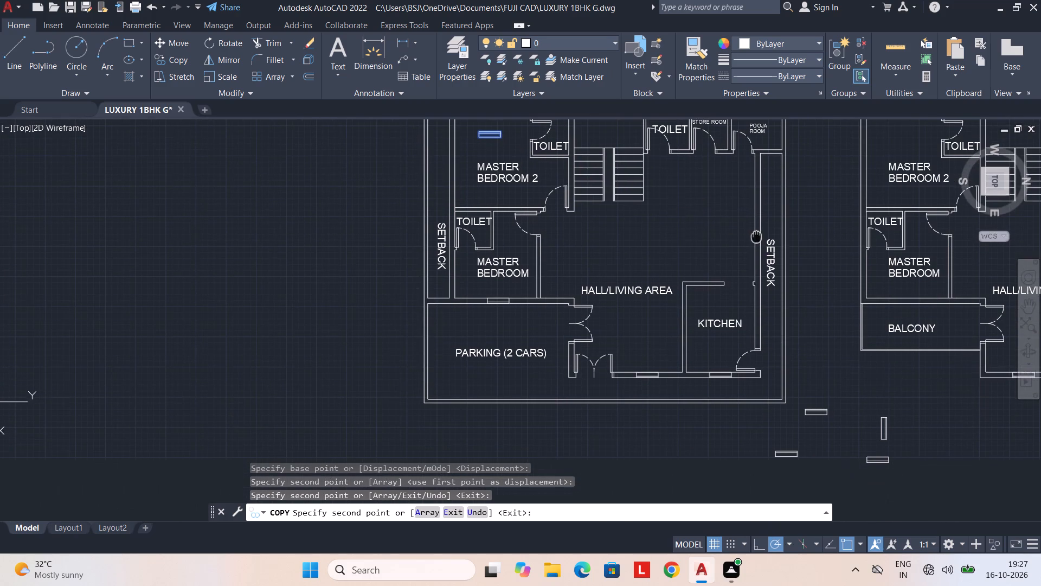
pyautogui.moveTo(716, 214); pyautogui.dragTo(715, 300, button='middle')
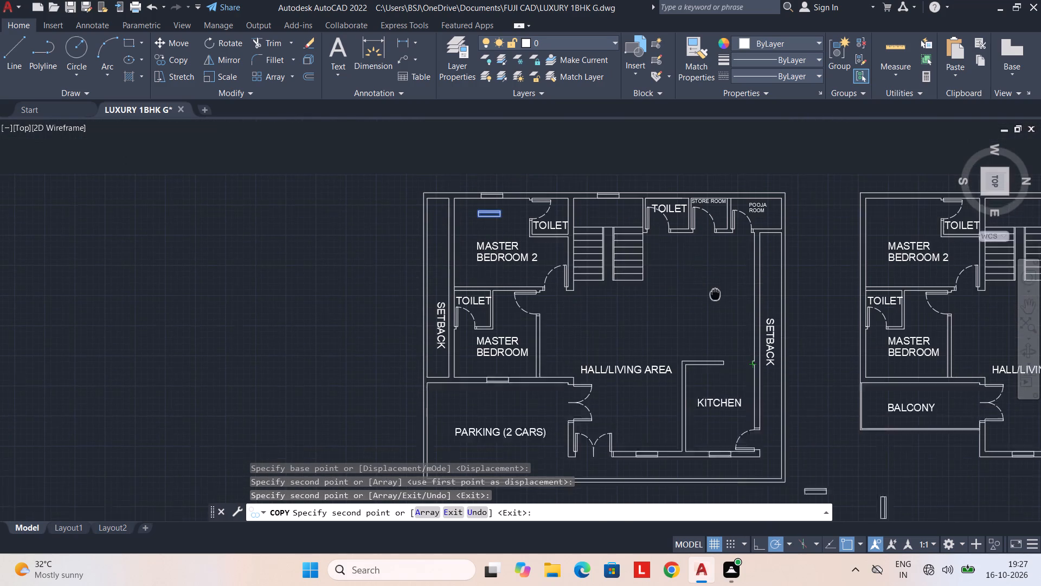
pyautogui.moveTo(715, 300); pyautogui.dragTo(715, 306, button='middle')
pyautogui.scroll(2, 750, 205)
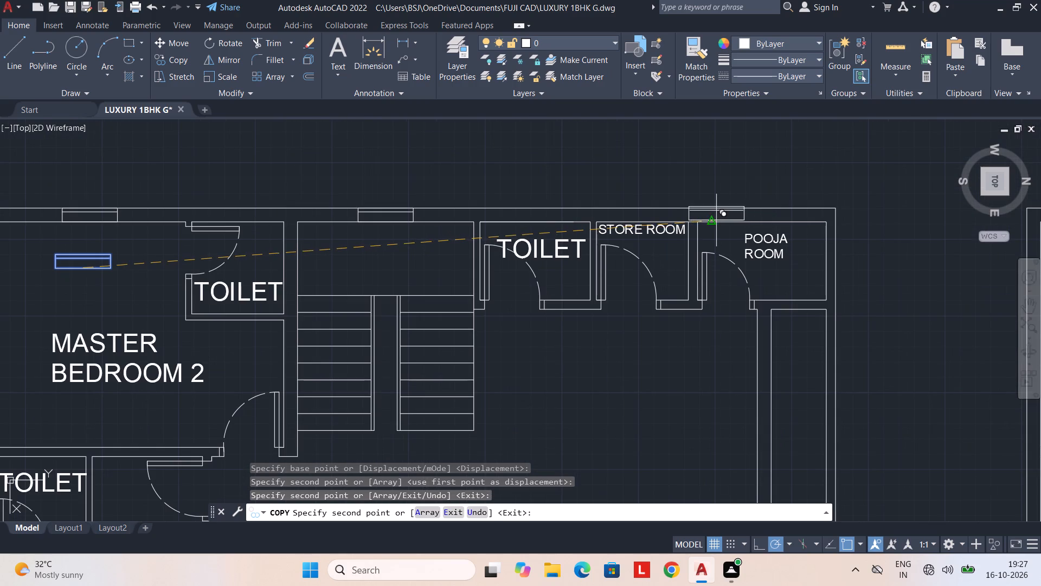
pyautogui.click(713, 222)
# Place copies of the same window in the upper walls of Master Bedroom 2 and the staircase in the balcony plan.
pyautogui.scroll(-3, 751, 280)
pyautogui.moveTo(774, 283); pyautogui.dragTo(566, 282, button='middle')
pyautogui.moveTo(704, 376); pyautogui.dragTo(693, 311, button='middle')
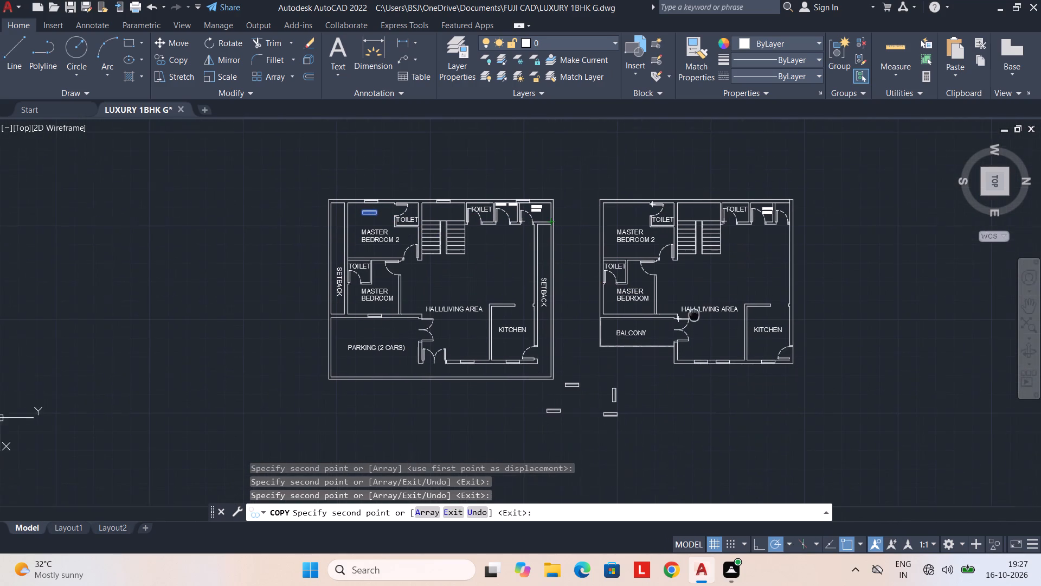
pyautogui.moveTo(693, 311); pyautogui.dragTo(693, 309, button='middle')
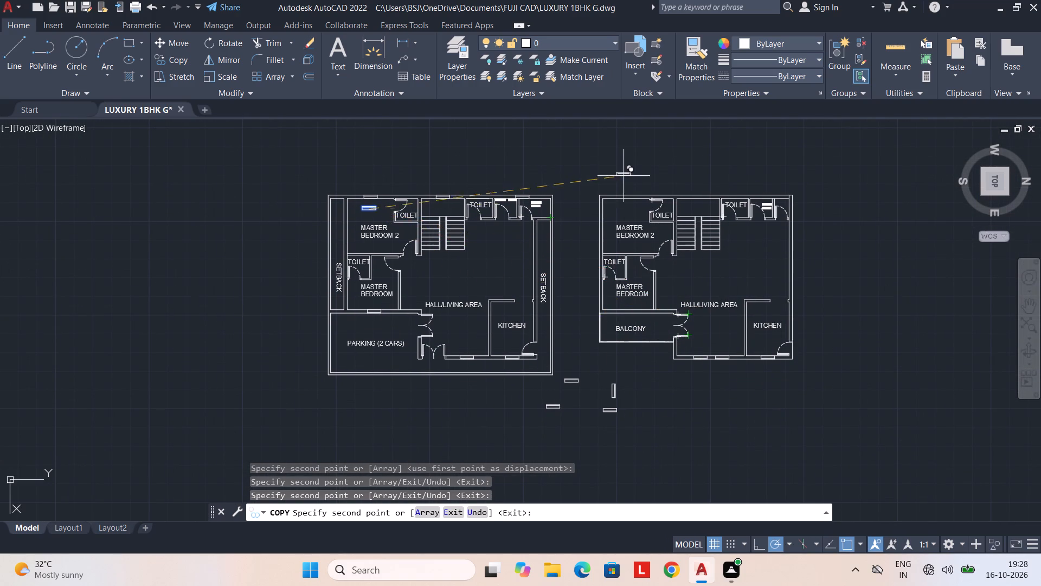
pyautogui.scroll(2, 622, 174)
pyautogui.click(629, 236)
pyautogui.moveTo(684, 274); pyautogui.dragTo(499, 295, button='middle')
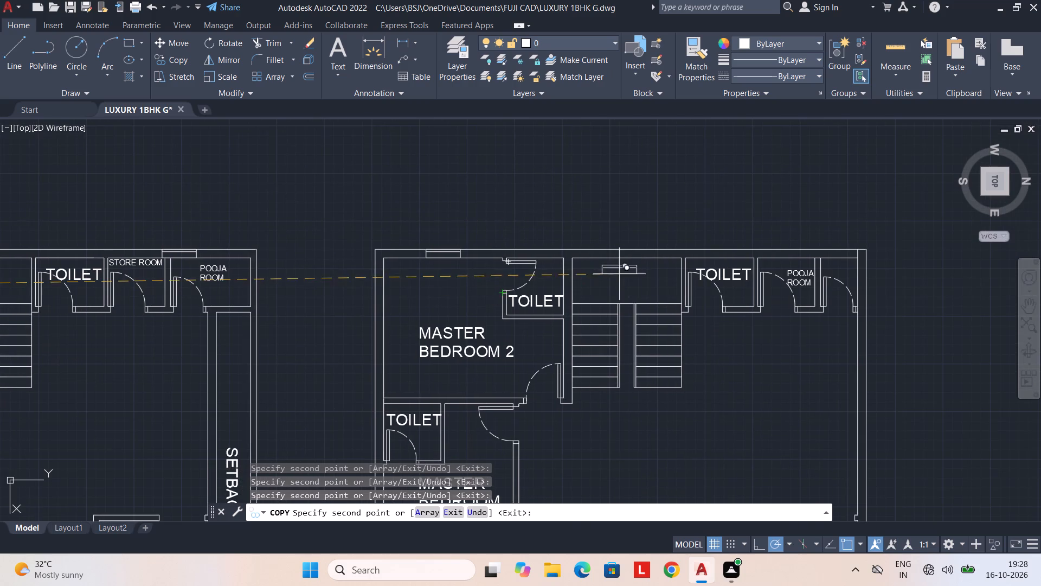
pyautogui.click(626, 258)
# Place one more copy in the upper wall at the pooja room of the balcony plan and finish copying.
pyautogui.moveTo(701, 297); pyautogui.dragTo(586, 330, button='middle')
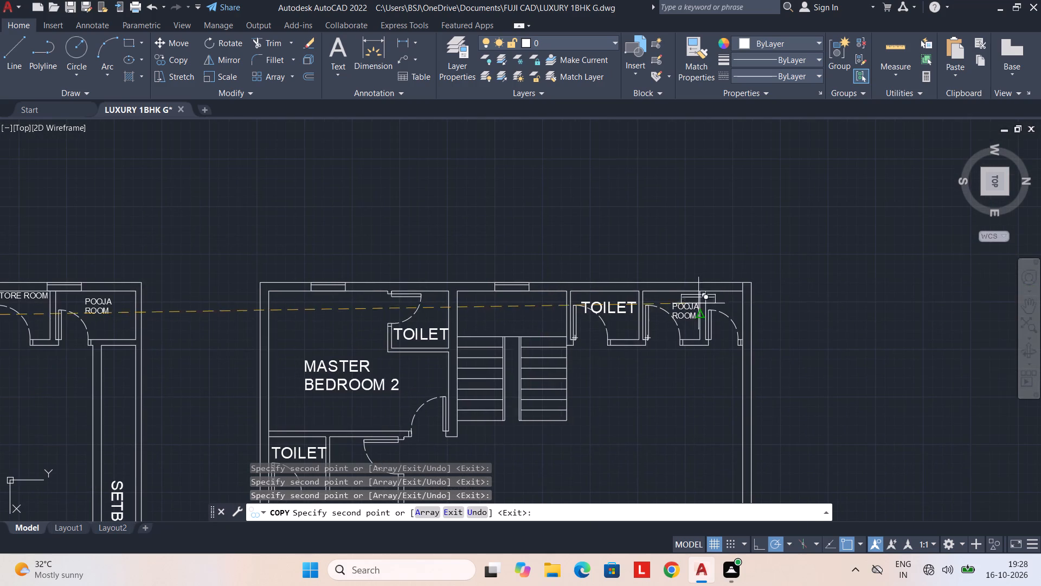
pyautogui.click(695, 294)
pyautogui.moveTo(659, 388); pyautogui.dragTo(632, 274, button='middle')
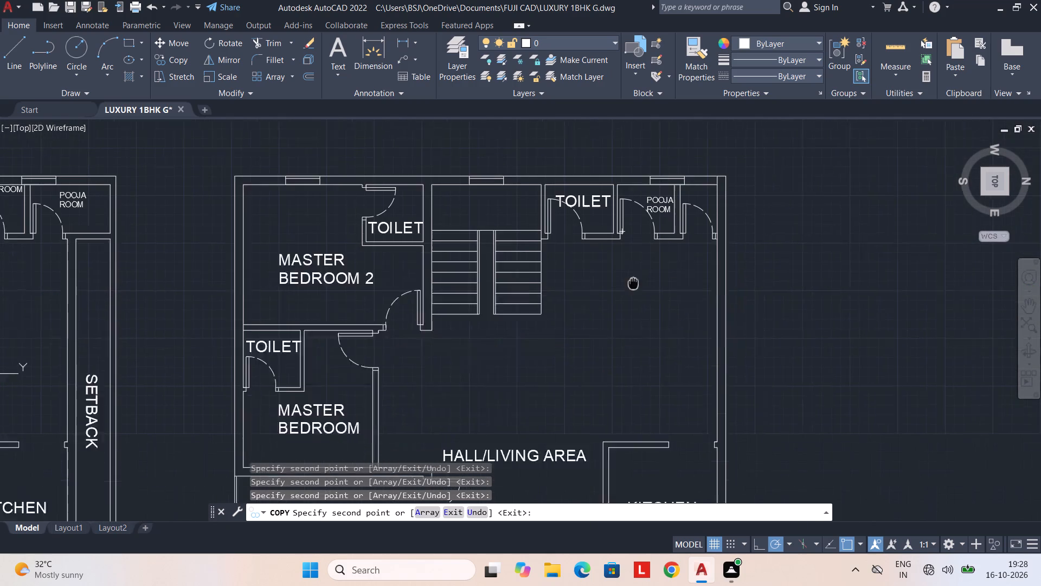
pyautogui.moveTo(632, 274); pyautogui.dragTo(627, 258, button='middle')
pyautogui.moveTo(629, 324); pyautogui.dragTo(628, 244, button='middle')
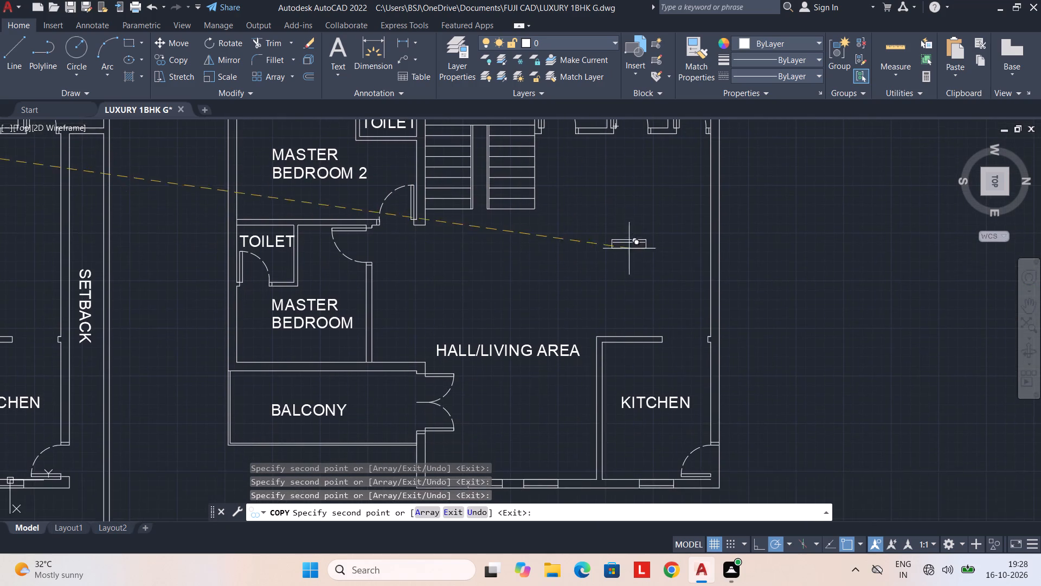
pyautogui.moveTo(621, 275); pyautogui.dragTo(635, 208, button='middle')
pyautogui.moveTo(539, 351); pyautogui.dragTo(638, 277, button='middle')
pyautogui.moveTo(491, 354); pyautogui.dragTo(596, 327, button='middle')
pyautogui.moveTo(565, 379); pyautogui.dragTo(595, 304, button='middle')
pyautogui.moveTo(563, 331); pyautogui.dragTo(558, 350, button='middle')
pyautogui.press('Escape')
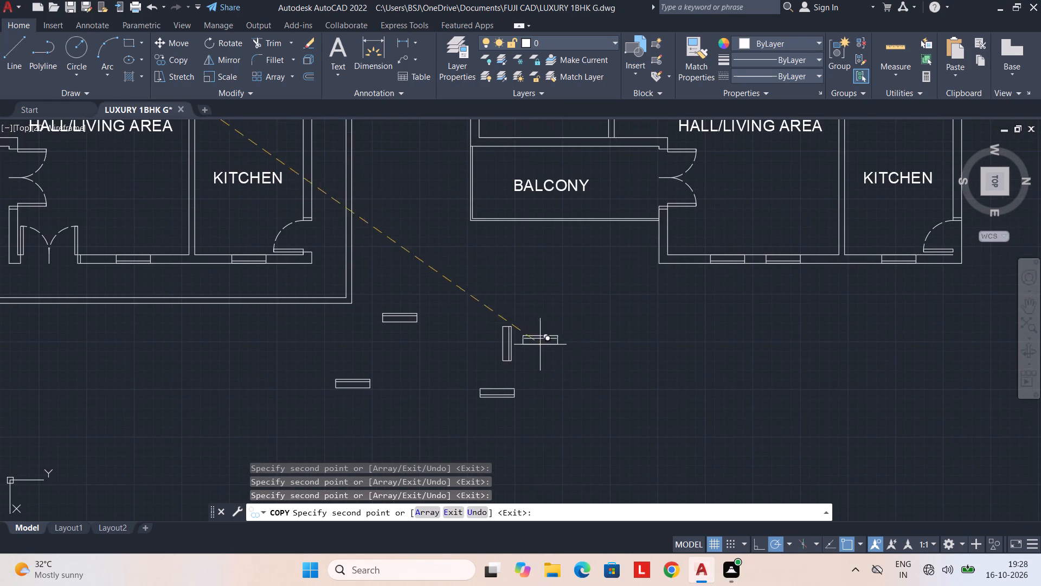
# Copy the vertical window by its left edge's midpoint into the kitchen's right-hand outer wall in both the parking and balcony plans.
pyautogui.moveTo(525, 312); pyautogui.dragTo(552, 346)
pyautogui.write('CO')
pyautogui.press('space')
pyautogui.click(506, 342)
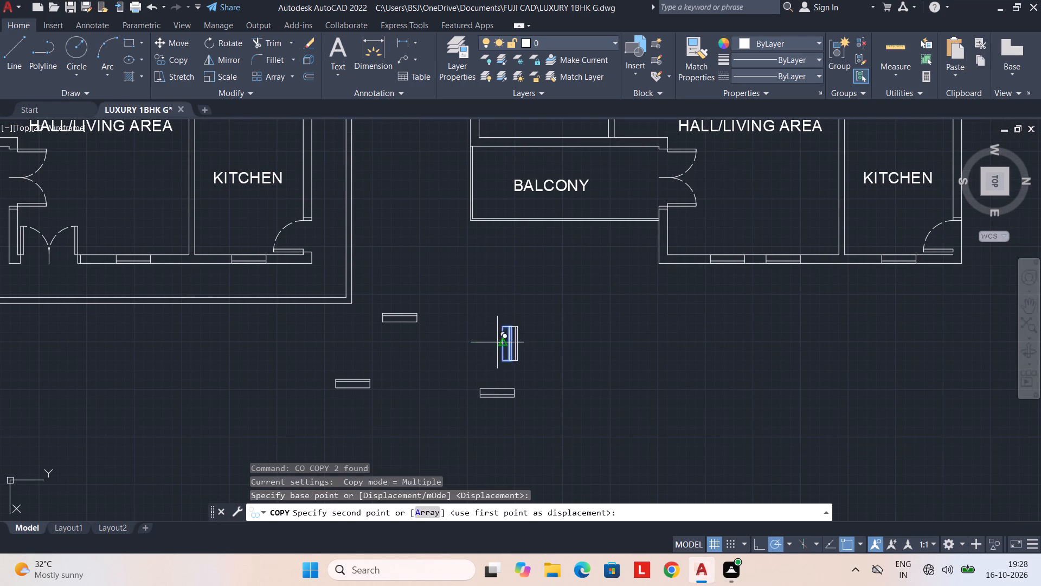
pyautogui.moveTo(330, 251); pyautogui.dragTo(383, 380, button='middle')
pyautogui.click(353, 296)
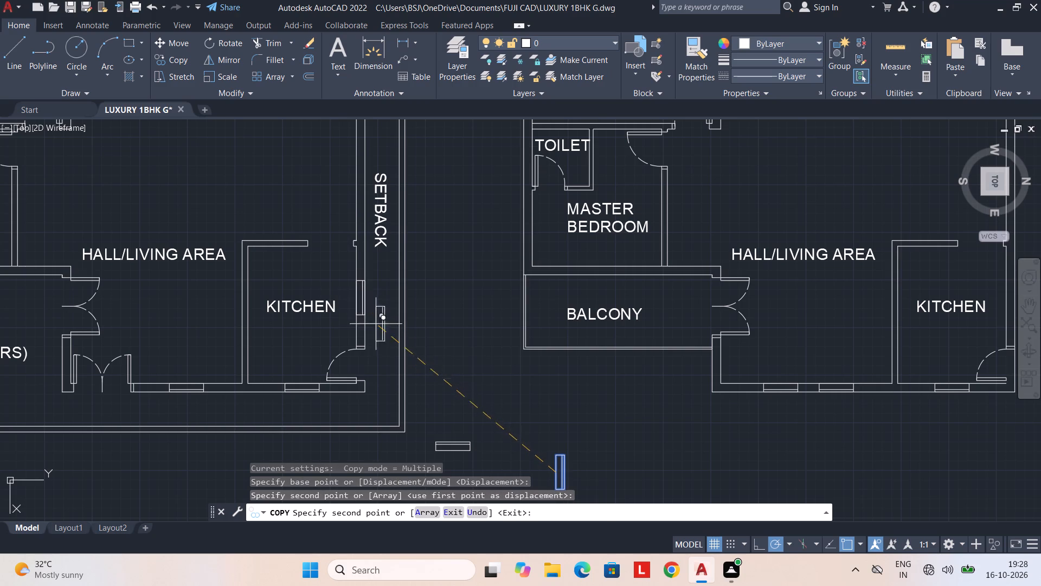
pyautogui.moveTo(511, 372); pyautogui.dragTo(312, 359, button='middle')
pyautogui.click(805, 285)
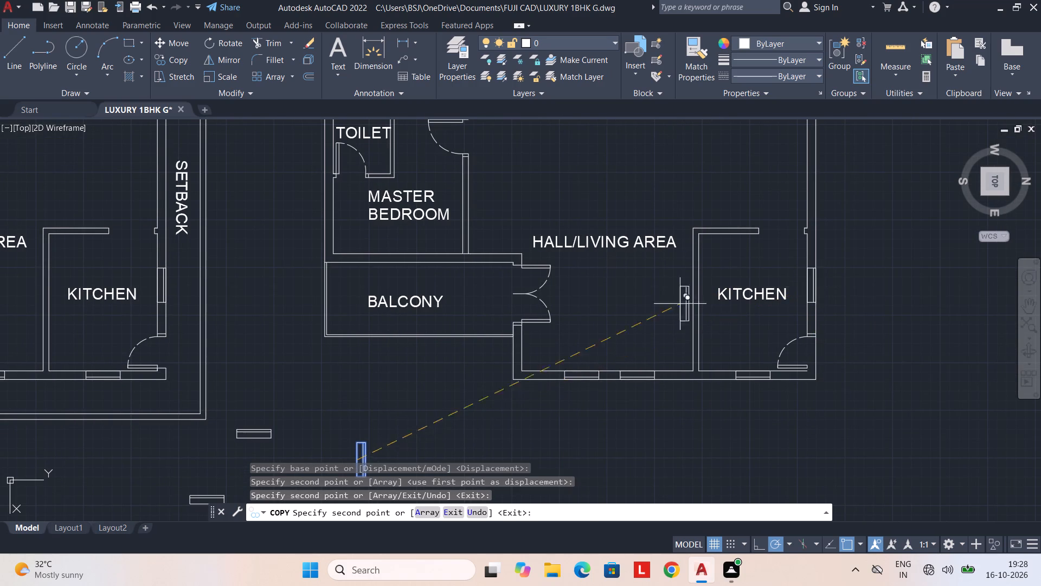
# Place another copy of the vertical window in the hall's wall beside the right-hand setback in the parking plan.
pyautogui.scroll(-2, 535, 317)
pyautogui.moveTo(492, 328); pyautogui.dragTo(779, 343, button='middle')
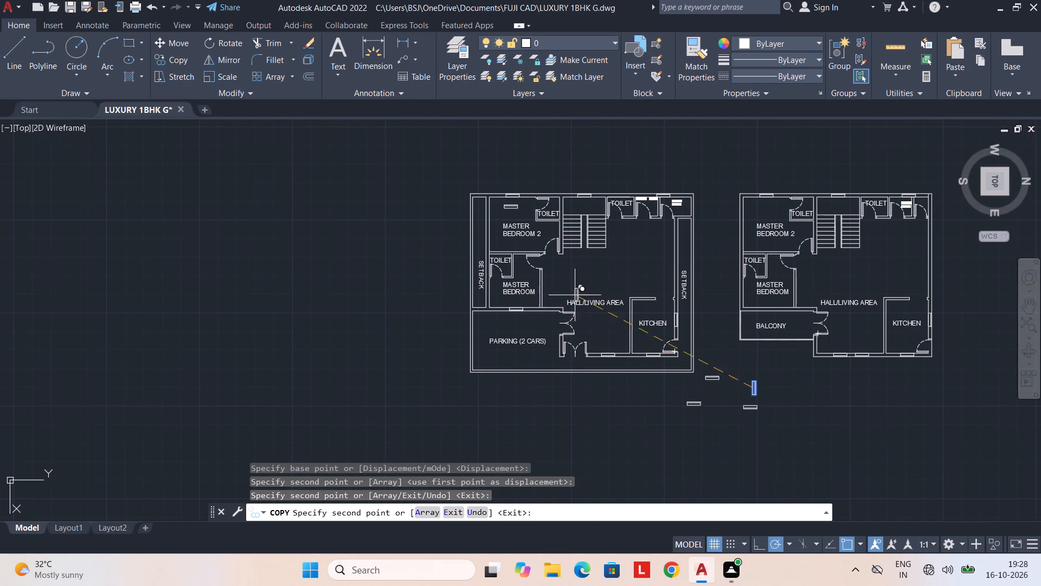
pyautogui.moveTo(610, 273); pyautogui.dragTo(568, 328, button='middle')
pyautogui.scroll(3, 632, 316)
pyautogui.click(628, 311)
pyautogui.moveTo(712, 329); pyautogui.dragTo(396, 337, button='middle')
pyautogui.scroll(-3, 542, 320)
pyautogui.moveTo(674, 324); pyautogui.dragTo(595, 324, button='middle')
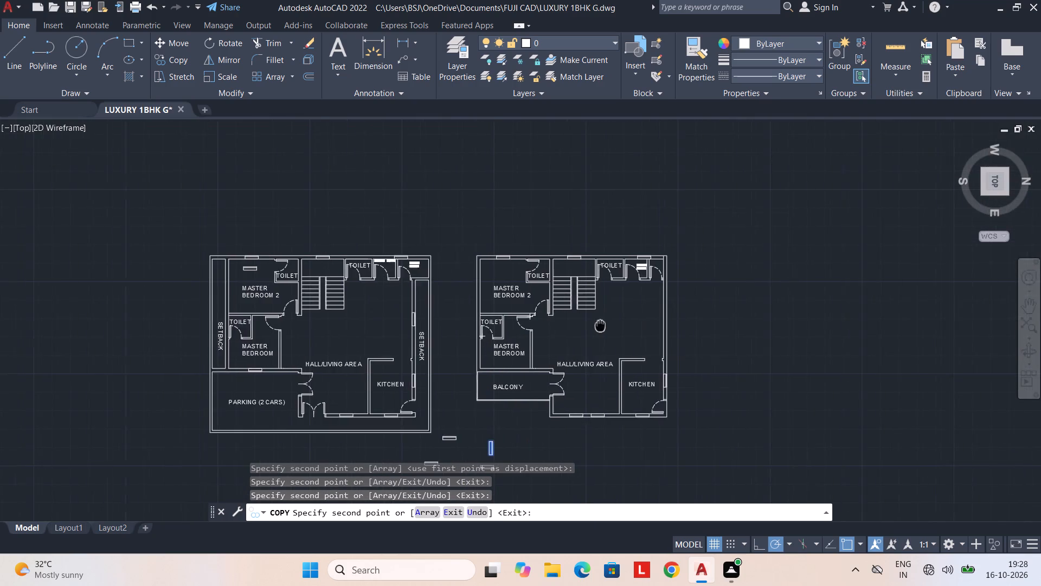
# Place a copy of the vertical window in the hall's right-hand outer wall in the balcony plan and finish copying.
pyautogui.moveTo(595, 324); pyautogui.dragTo(592, 324, button='middle')
pyautogui.scroll(3, 644, 314)
pyautogui.click(676, 284)
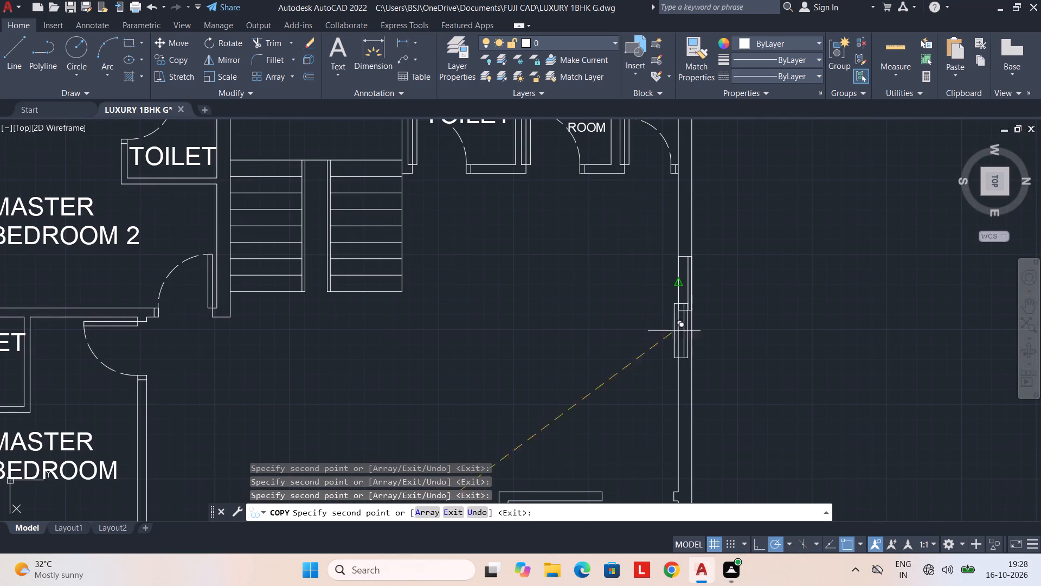
pyautogui.scroll(-3, 580, 375)
pyautogui.moveTo(541, 375); pyautogui.dragTo(643, 368, button='middle')
pyautogui.moveTo(473, 368); pyautogui.dragTo(575, 347, button='middle')
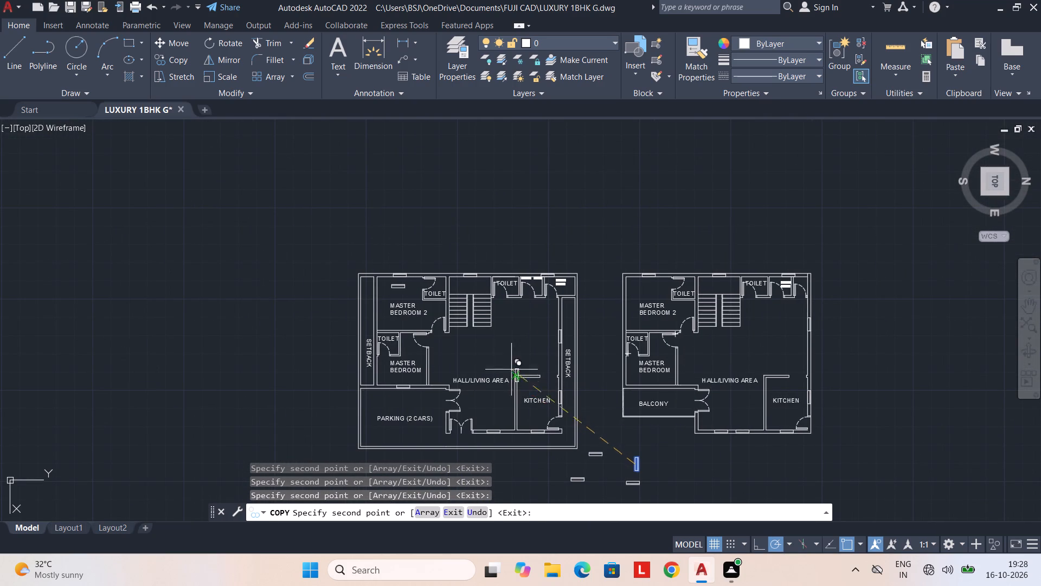
pyautogui.moveTo(448, 343); pyautogui.dragTo(518, 332, button='middle')
pyautogui.scroll(2, 479, 328)
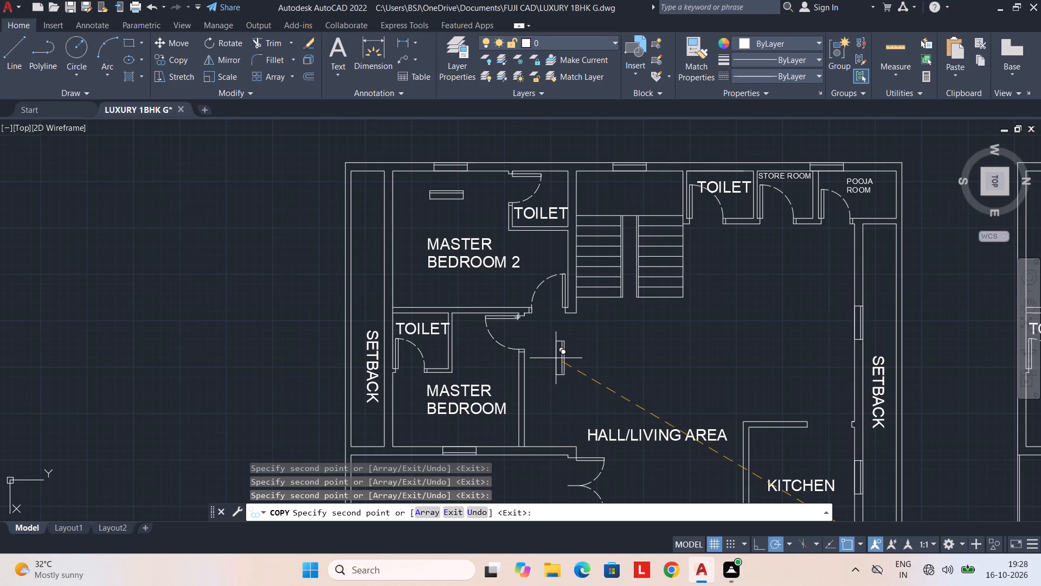
pyautogui.moveTo(615, 372); pyautogui.dragTo(604, 349, button='middle')
pyautogui.moveTo(584, 359); pyautogui.dragTo(611, 313, button='middle')
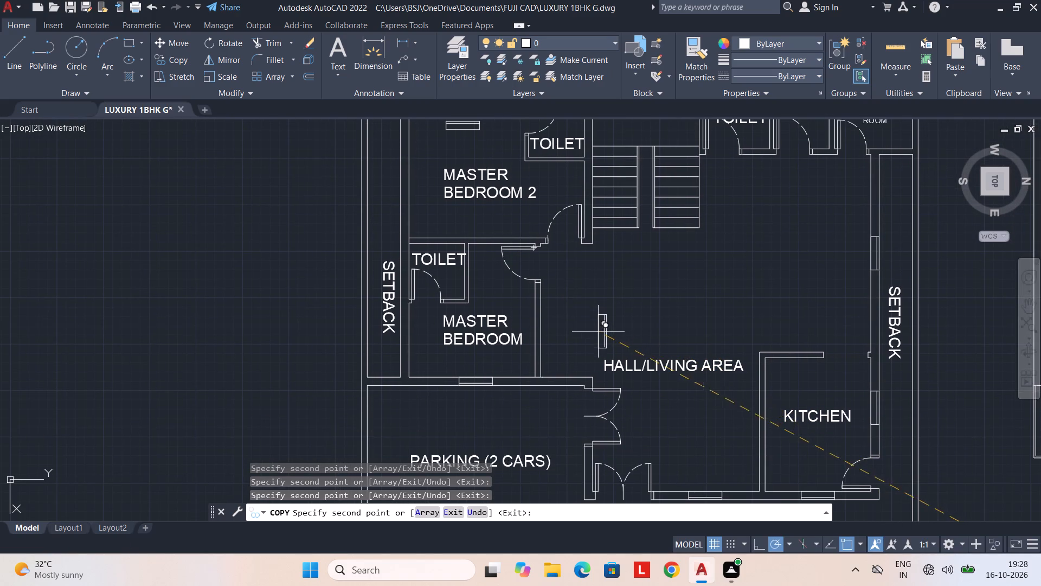
pyautogui.moveTo(542, 396); pyautogui.dragTo(523, 332, button='middle')
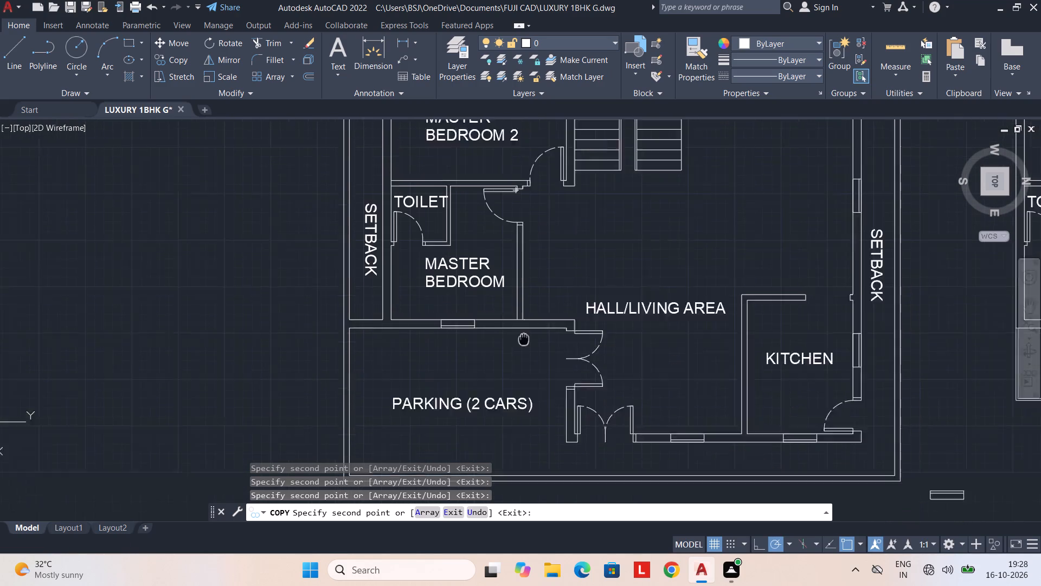
pyautogui.moveTo(523, 332); pyautogui.dragTo(518, 274, button='middle')
pyautogui.press('Escape')
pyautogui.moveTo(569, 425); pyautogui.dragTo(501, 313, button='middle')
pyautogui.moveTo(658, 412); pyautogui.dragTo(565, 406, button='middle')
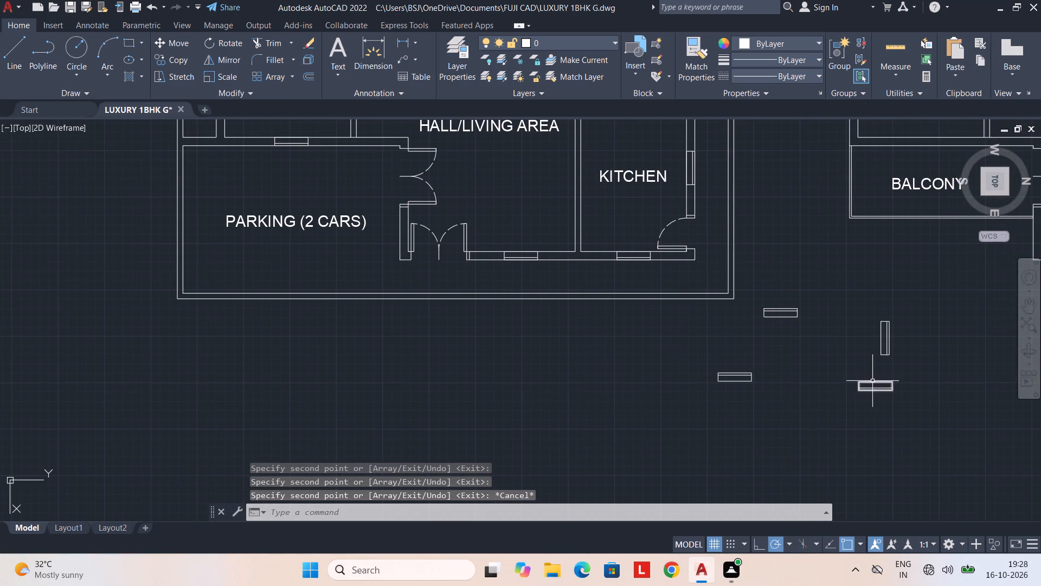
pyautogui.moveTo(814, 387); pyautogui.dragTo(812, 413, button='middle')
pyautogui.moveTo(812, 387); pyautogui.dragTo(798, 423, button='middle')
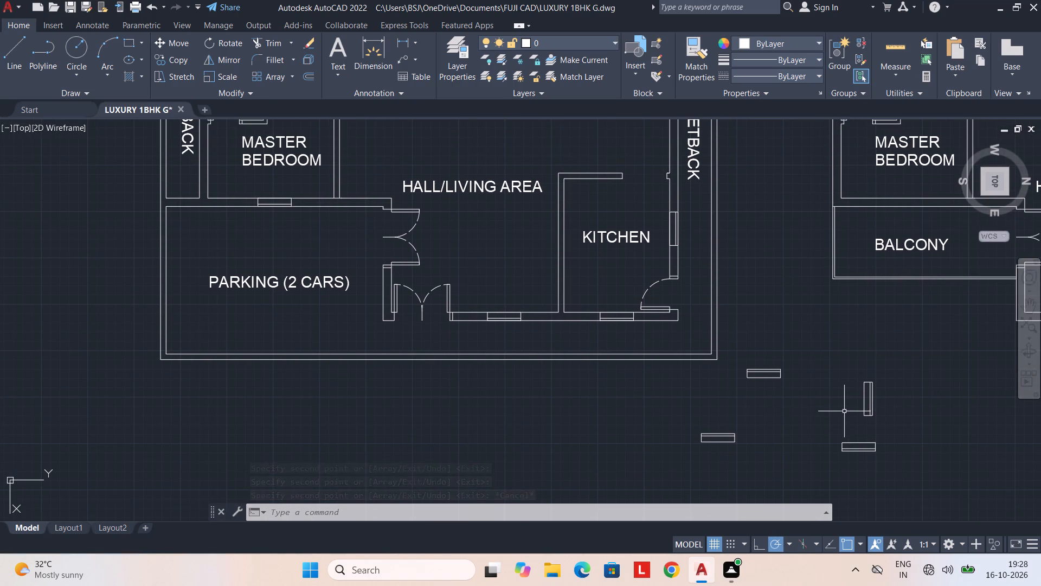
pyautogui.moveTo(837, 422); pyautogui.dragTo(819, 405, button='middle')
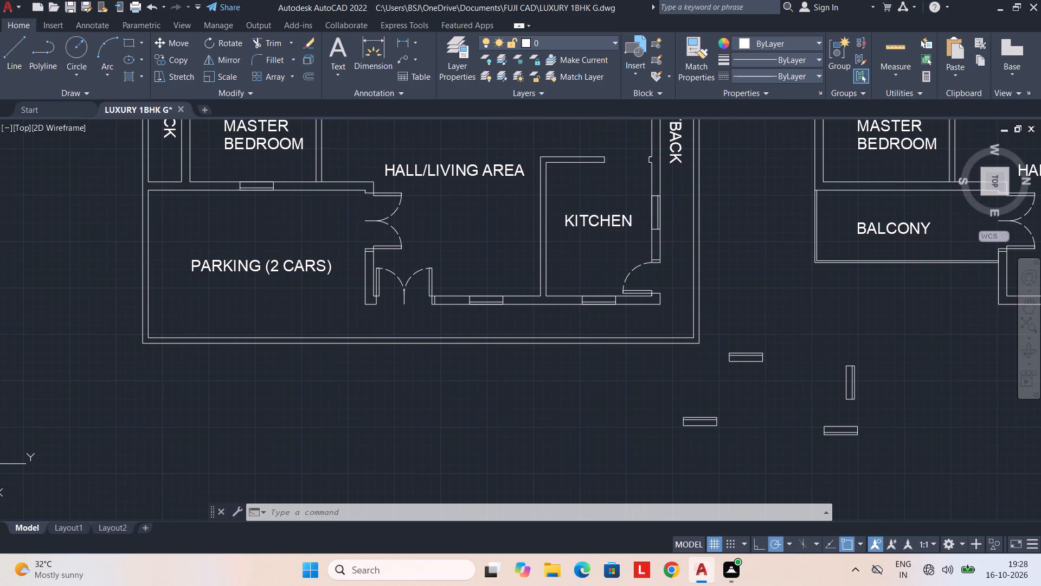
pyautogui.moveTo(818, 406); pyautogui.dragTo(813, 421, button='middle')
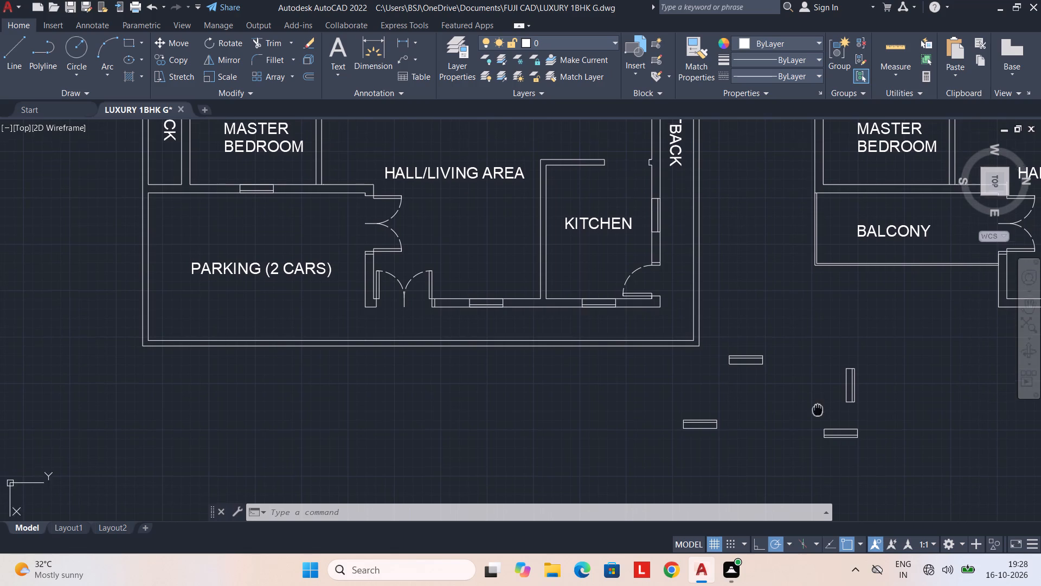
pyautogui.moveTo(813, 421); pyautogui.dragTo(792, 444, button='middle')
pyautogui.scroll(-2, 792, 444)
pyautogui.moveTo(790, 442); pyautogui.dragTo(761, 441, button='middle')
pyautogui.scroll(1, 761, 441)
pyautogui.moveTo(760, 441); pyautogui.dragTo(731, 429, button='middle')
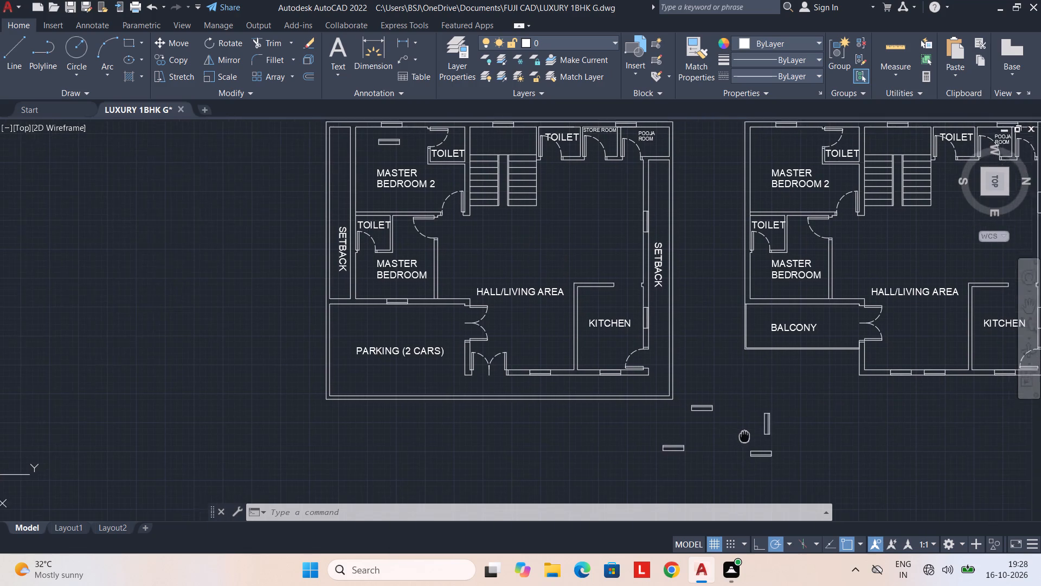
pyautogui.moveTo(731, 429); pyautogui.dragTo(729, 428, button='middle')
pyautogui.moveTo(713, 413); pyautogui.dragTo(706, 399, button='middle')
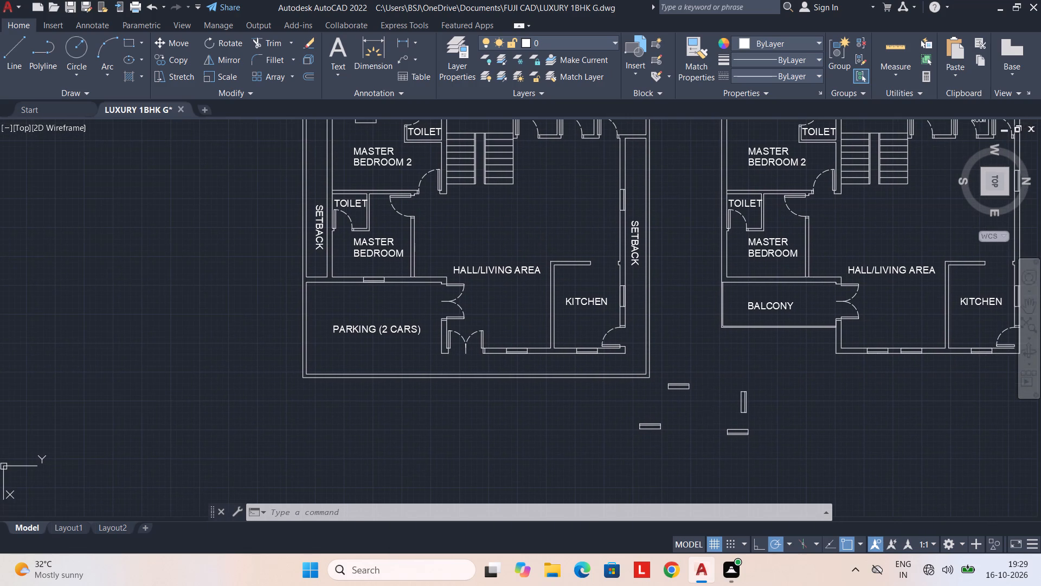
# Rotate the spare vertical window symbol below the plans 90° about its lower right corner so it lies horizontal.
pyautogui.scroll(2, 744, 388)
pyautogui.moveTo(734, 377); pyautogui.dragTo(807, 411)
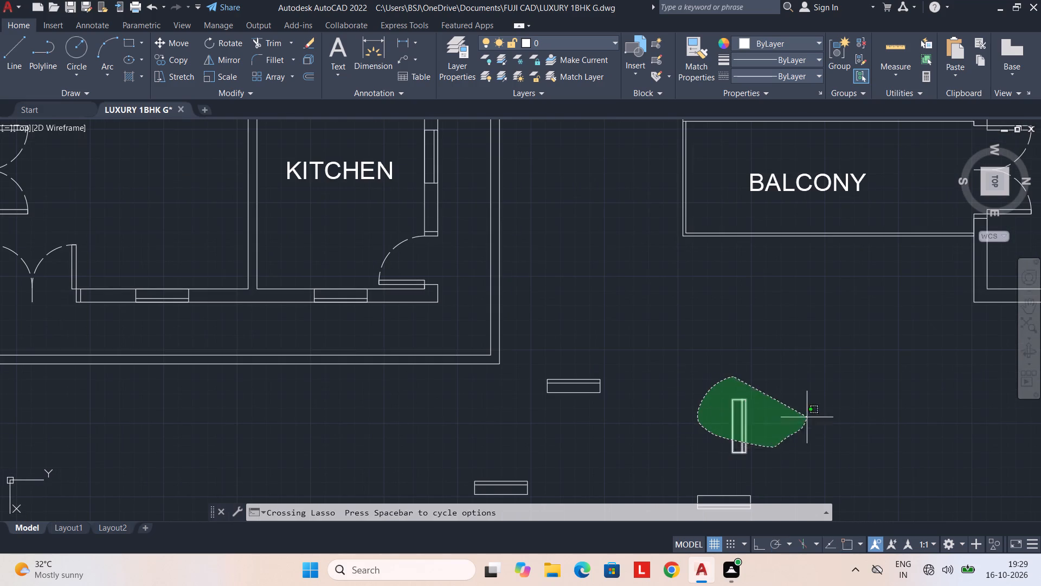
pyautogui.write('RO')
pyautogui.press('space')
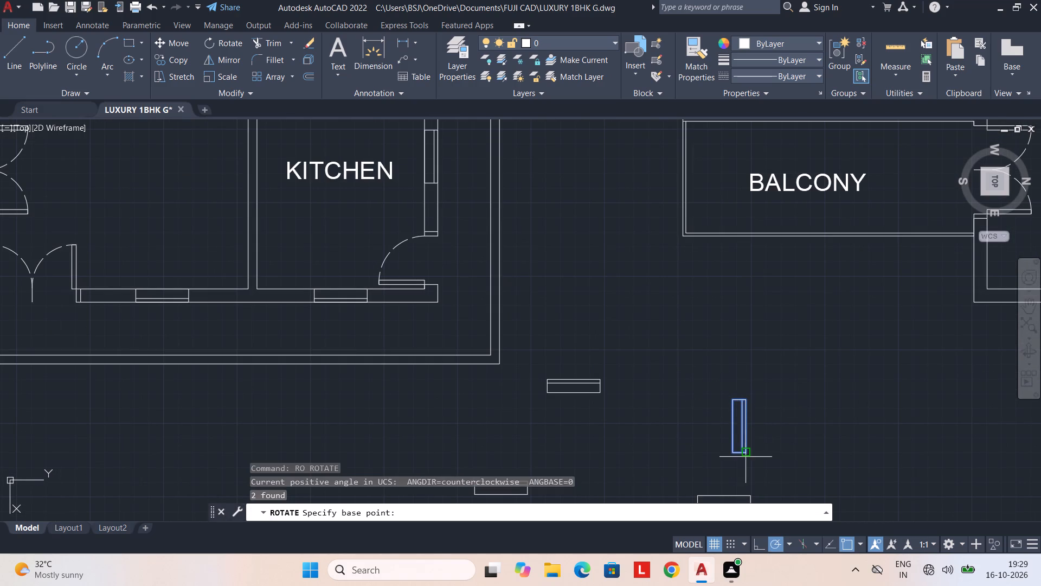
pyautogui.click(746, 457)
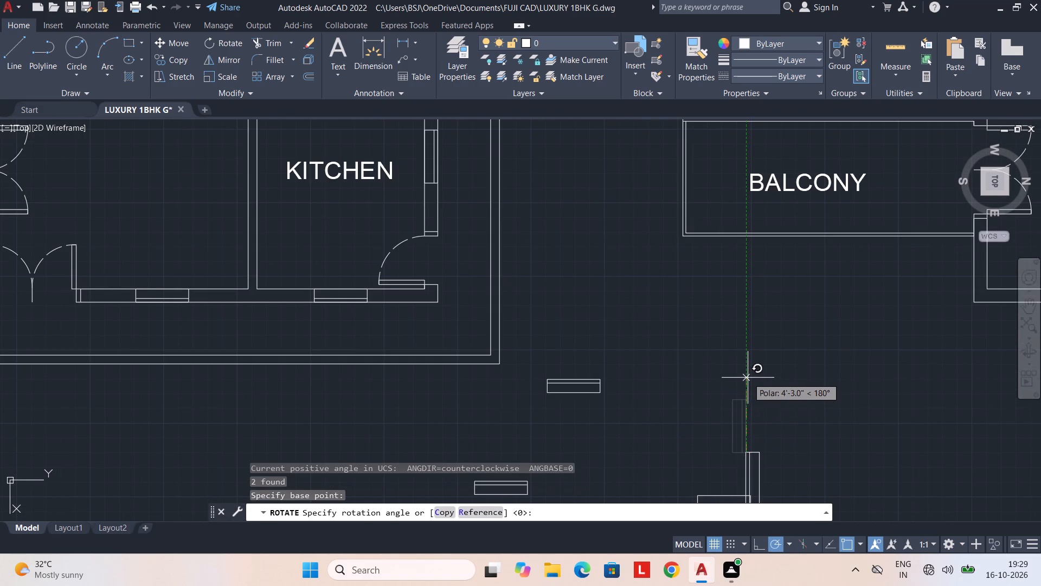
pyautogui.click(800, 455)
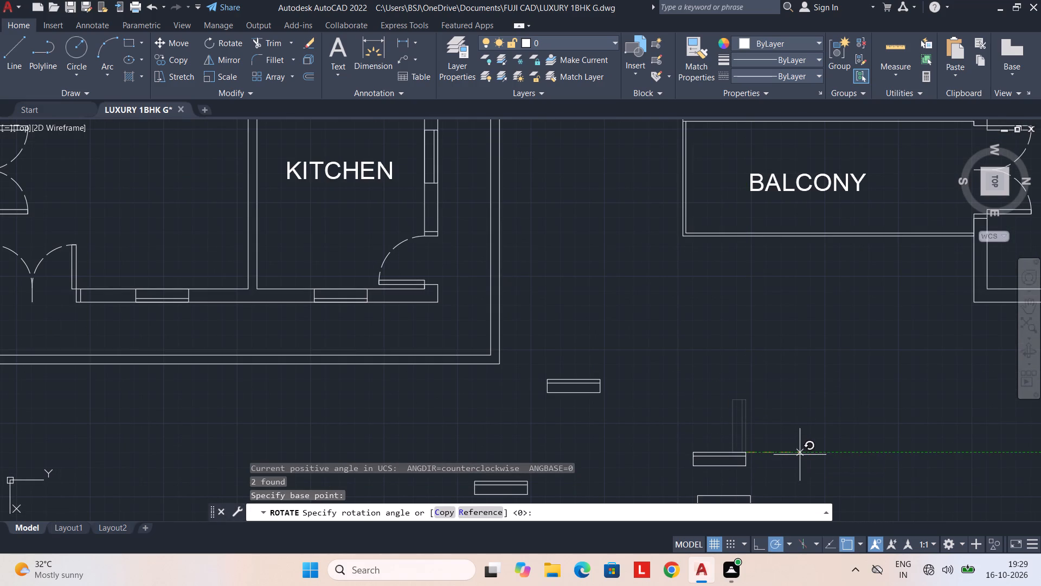
# Rotate the lowest spare horizontal window symbol, just below the previously rotated one, so it stands vertical.
pyautogui.moveTo(783, 480); pyautogui.dragTo(782, 393, button='middle')
pyautogui.moveTo(734, 396); pyautogui.dragTo(767, 441)
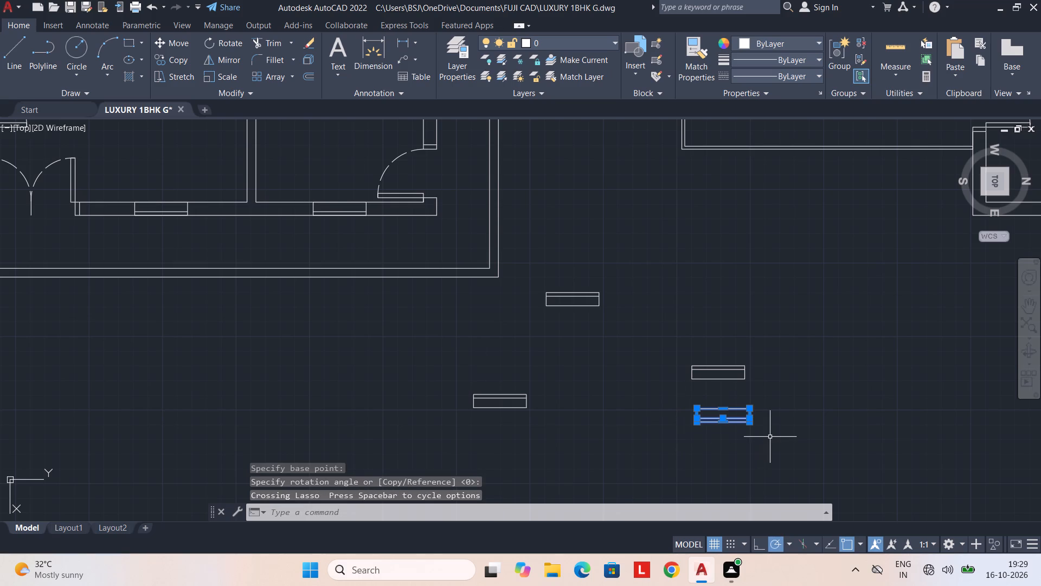
pyautogui.write('RO')
pyautogui.press('space')
pyautogui.click(759, 421)
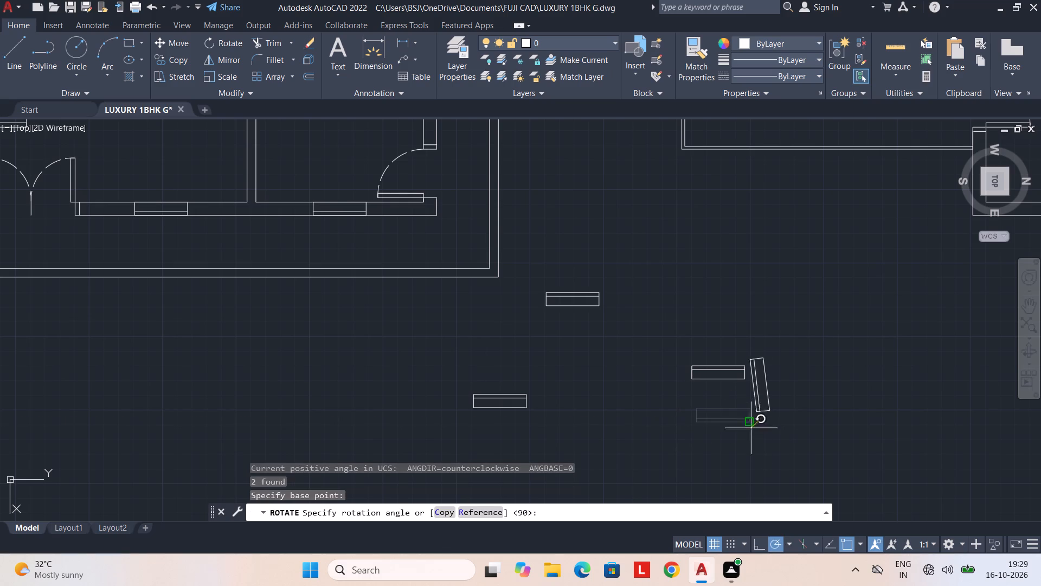
pyautogui.click(656, 416)
# Copy the new vertical window by its right edge's midpoint into the Master Bedroom's left wall in both the parking and balcony plans.
pyautogui.scroll(2, 772, 349)
pyautogui.moveTo(764, 341); pyautogui.dragTo(773, 458)
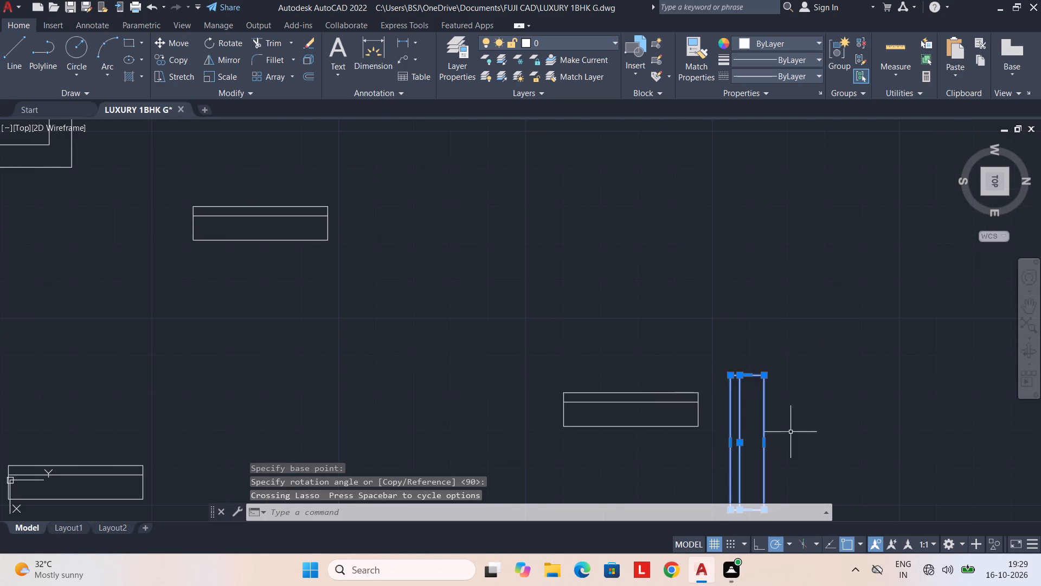
pyautogui.scroll(-3, 798, 420)
pyautogui.moveTo(798, 414); pyautogui.dragTo(805, 384, button='middle')
pyautogui.write('CO')
pyautogui.press('space')
pyautogui.click(794, 398)
pyautogui.moveTo(580, 348); pyautogui.dragTo(818, 439, button='middle')
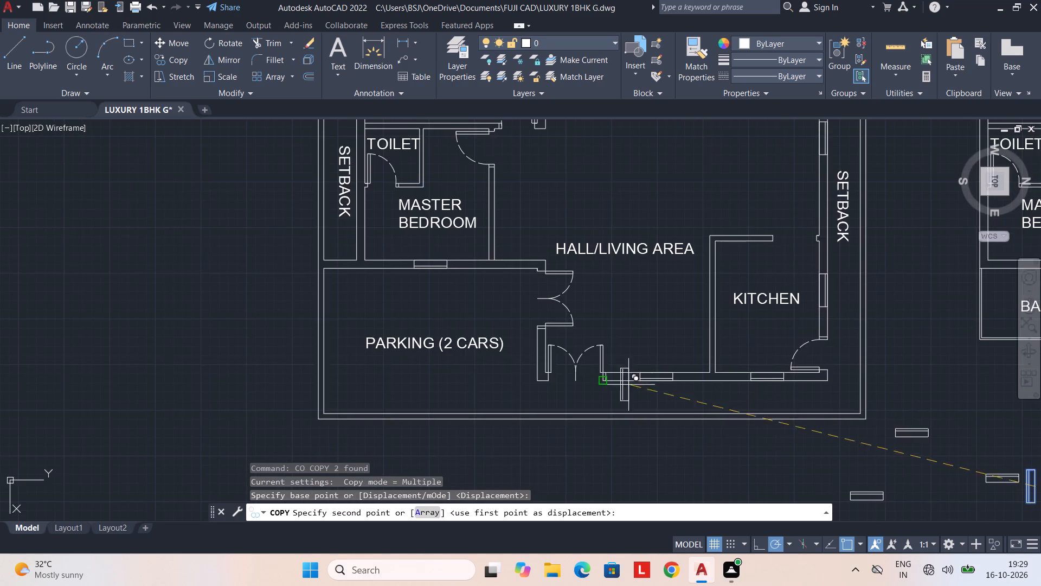
pyautogui.moveTo(533, 325); pyautogui.dragTo(620, 432, button='middle')
pyautogui.scroll(2, 439, 338)
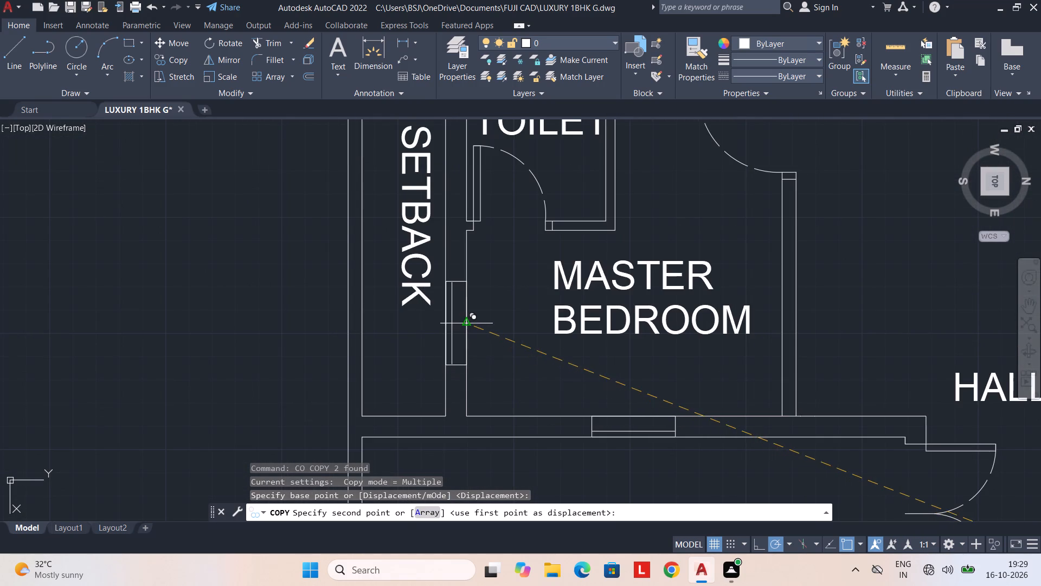
pyautogui.click(464, 322)
pyautogui.scroll(-3, 595, 331)
pyautogui.moveTo(620, 330); pyautogui.dragTo(390, 372, button='middle')
pyautogui.scroll(2, 676, 375)
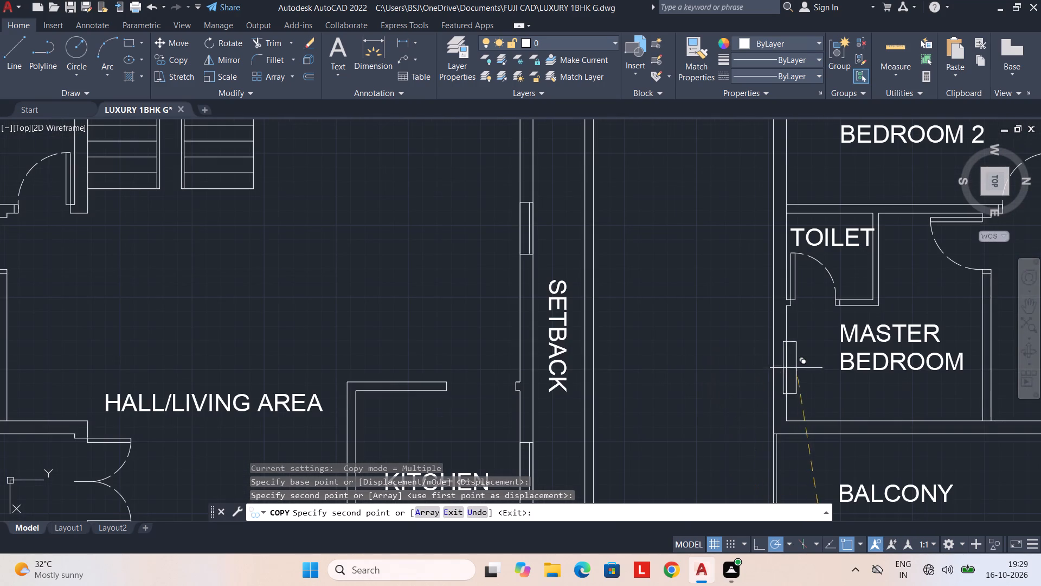
pyautogui.click(783, 362)
# Place copies of the same window in Master Bedroom 2's left wall in the balcony and parking plans and finish copying.
pyautogui.scroll(-2, 624, 308)
pyautogui.moveTo(645, 297); pyautogui.dragTo(620, 400, button='middle')
pyautogui.scroll(1, 698, 330)
pyautogui.click(640, 355)
pyautogui.moveTo(574, 355); pyautogui.dragTo(576, 355, button='middle')
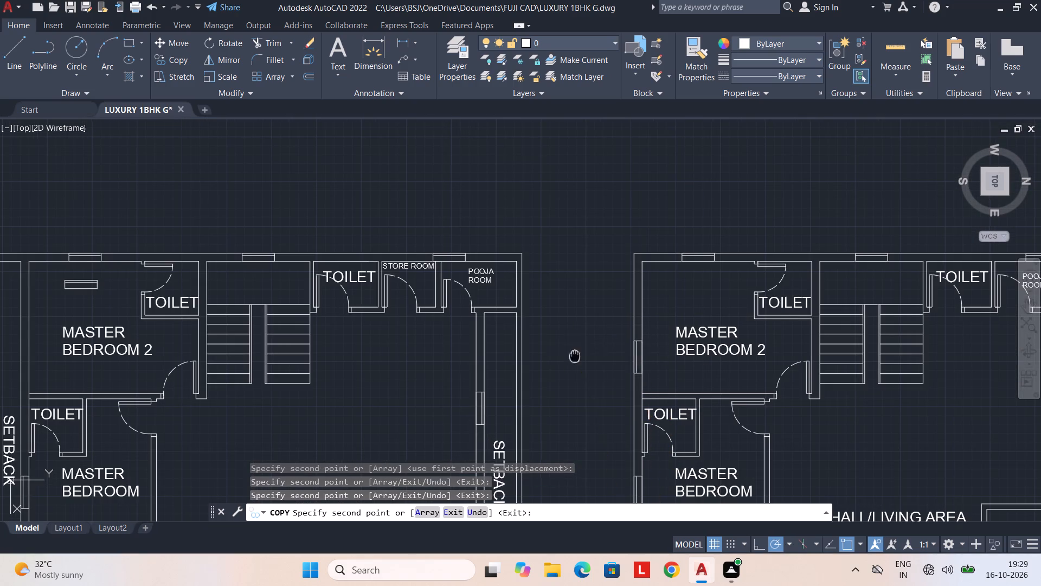
pyautogui.moveTo(576, 355); pyautogui.dragTo(914, 359, button='middle')
pyautogui.click(366, 359)
pyautogui.scroll(-2, 593, 359)
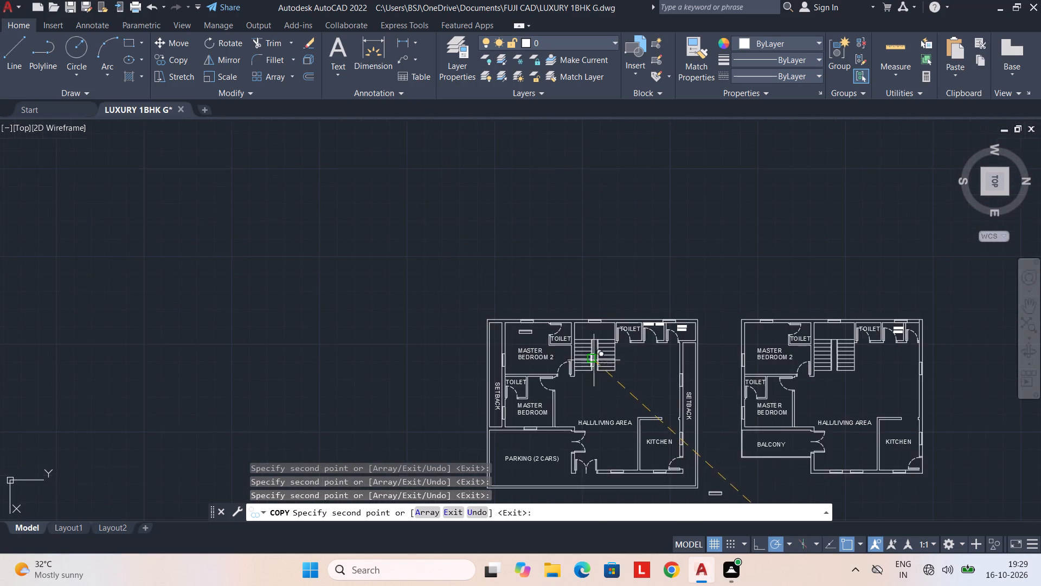
pyautogui.moveTo(604, 371); pyautogui.dragTo(489, 364, button='middle')
pyautogui.scroll(2, 428, 337)
pyautogui.moveTo(613, 411); pyautogui.dragTo(582, 384, button='middle')
pyautogui.scroll(-1, 599, 385)
pyautogui.moveTo(626, 401); pyautogui.dragTo(600, 343, button='middle')
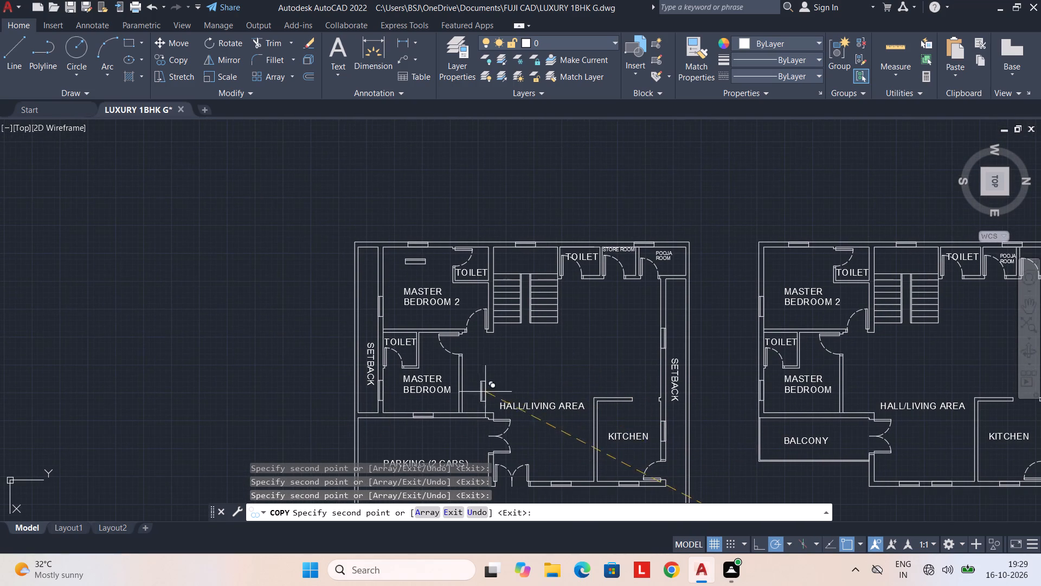
pyautogui.press('Escape')
pyautogui.moveTo(486, 378); pyautogui.dragTo(645, 398, button='middle')
pyautogui.press('Escape')
# Erase the stray window symbol inside Master Bedroom 2 of the parking plan.
pyautogui.moveTo(574, 277); pyautogui.dragTo(566, 294)
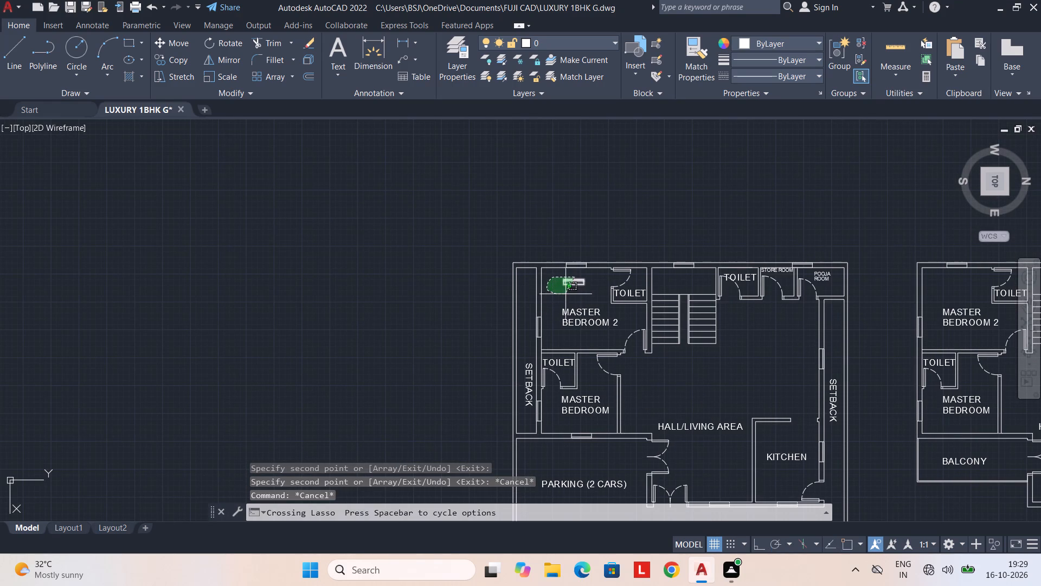
pyautogui.moveTo(566, 294); pyautogui.dragTo(572, 294)
pyautogui.press('Delete')
# Erase all the spare window symbols lying below the two floor plans.
pyautogui.scroll(-1, 613, 315)
pyautogui.moveTo(611, 311); pyautogui.dragTo(553, 263, button='middle')
pyautogui.scroll(1, 611, 293)
pyautogui.moveTo(646, 317); pyautogui.dragTo(560, 245, button='middle')
pyautogui.scroll(-1, 598, 293)
pyautogui.scroll(1, 679, 366)
pyautogui.moveTo(664, 337); pyautogui.dragTo(627, 352)
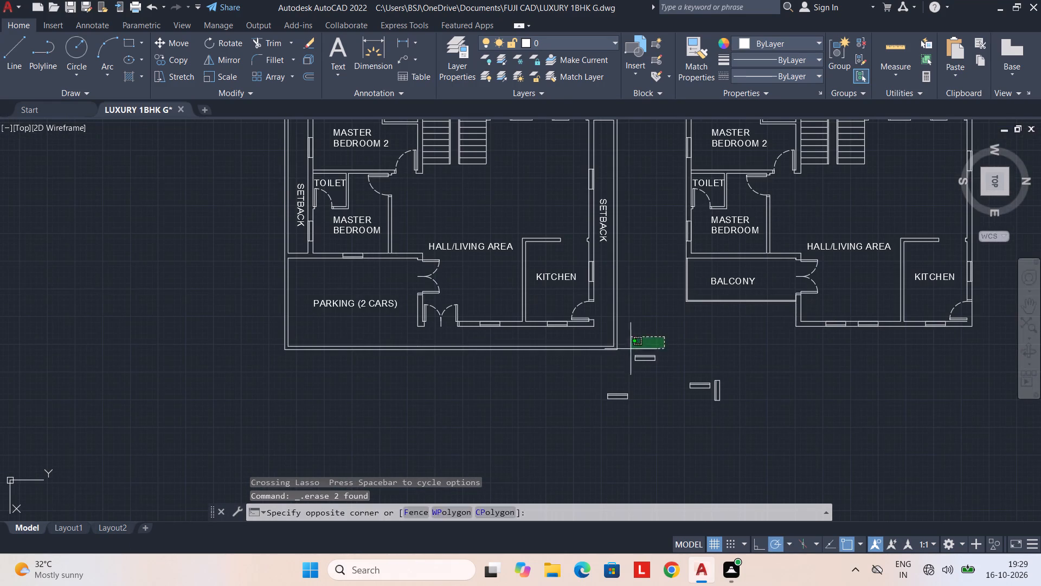
pyautogui.moveTo(627, 352); pyautogui.dragTo(775, 374)
pyautogui.press('Delete')
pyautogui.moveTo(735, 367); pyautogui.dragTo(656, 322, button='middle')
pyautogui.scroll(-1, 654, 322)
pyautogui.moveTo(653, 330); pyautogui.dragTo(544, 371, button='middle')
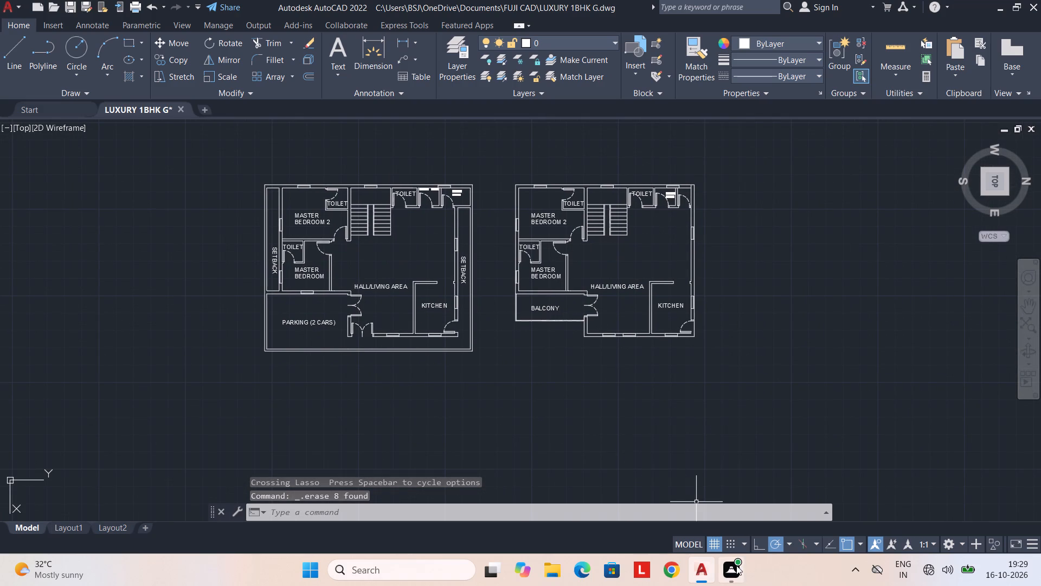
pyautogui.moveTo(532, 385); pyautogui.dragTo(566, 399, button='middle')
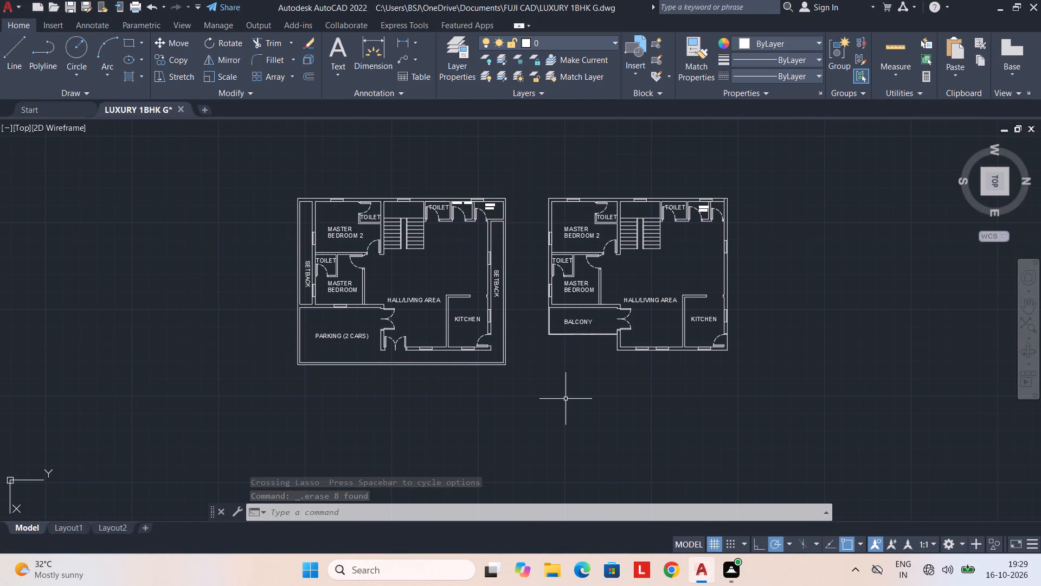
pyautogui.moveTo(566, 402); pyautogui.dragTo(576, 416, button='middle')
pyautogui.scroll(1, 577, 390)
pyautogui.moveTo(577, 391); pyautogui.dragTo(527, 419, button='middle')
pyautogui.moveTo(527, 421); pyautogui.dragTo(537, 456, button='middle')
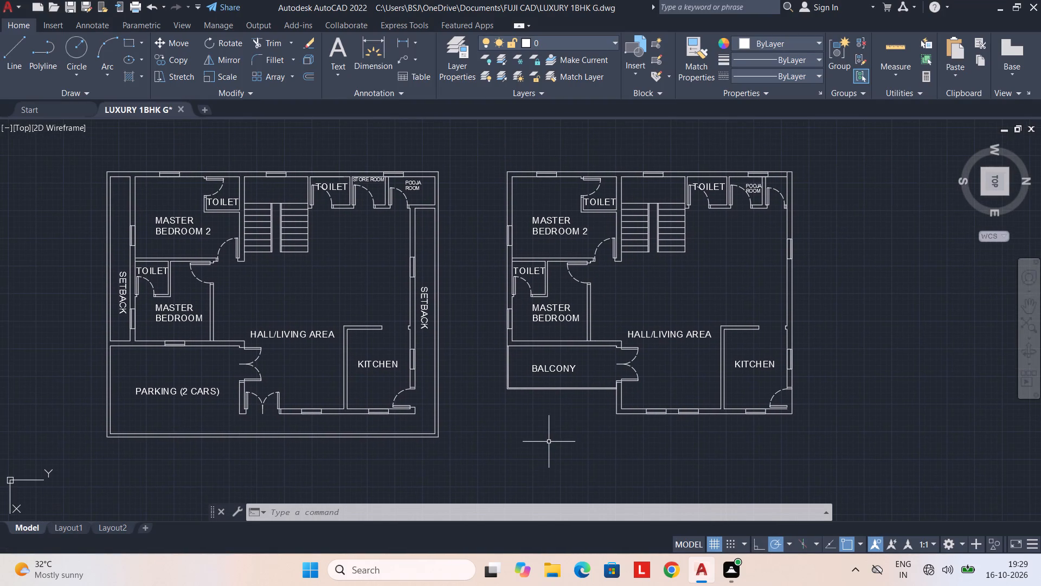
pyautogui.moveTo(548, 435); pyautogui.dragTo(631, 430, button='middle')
# Add a linear dimension for Master Bedroom 2's inner width, set just below its upper wall in the parking plan.
pyautogui.click(402, 47)
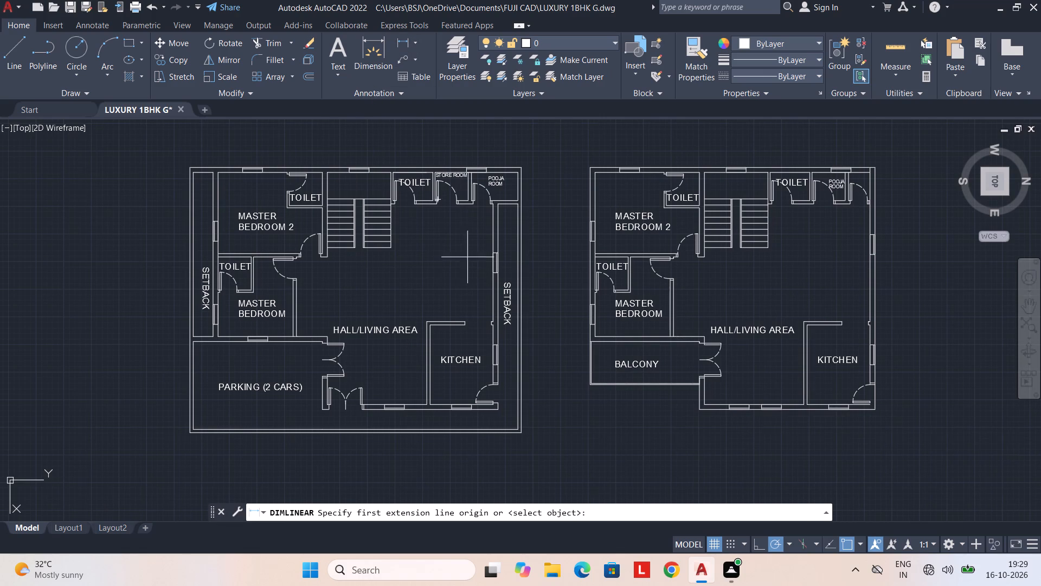
pyautogui.moveTo(406, 304); pyautogui.dragTo(547, 308, button='middle')
pyautogui.scroll(1, 362, 181)
pyautogui.click(358, 174)
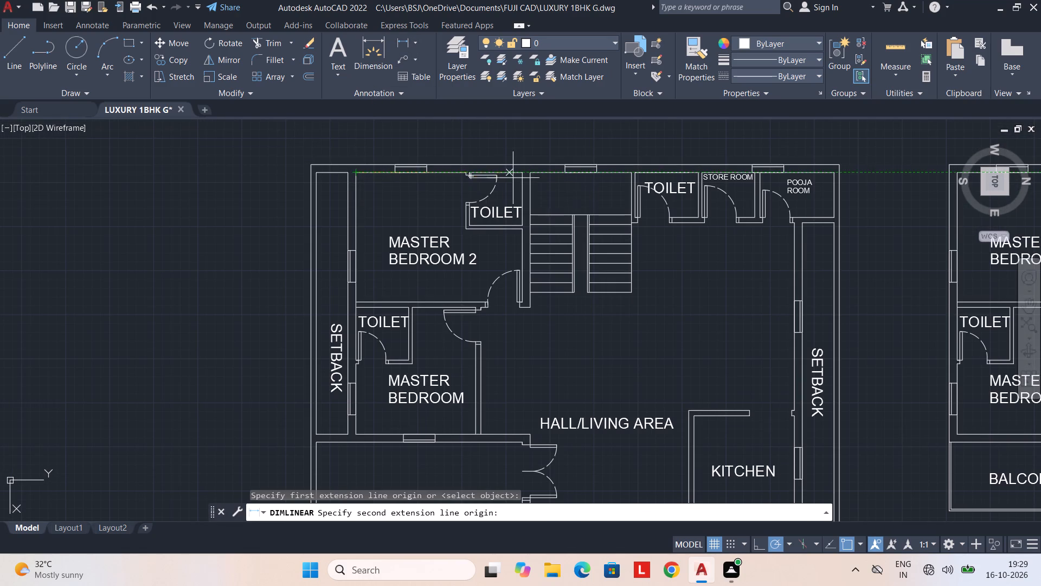
pyautogui.scroll(2, 490, 181)
pyautogui.click(562, 159)
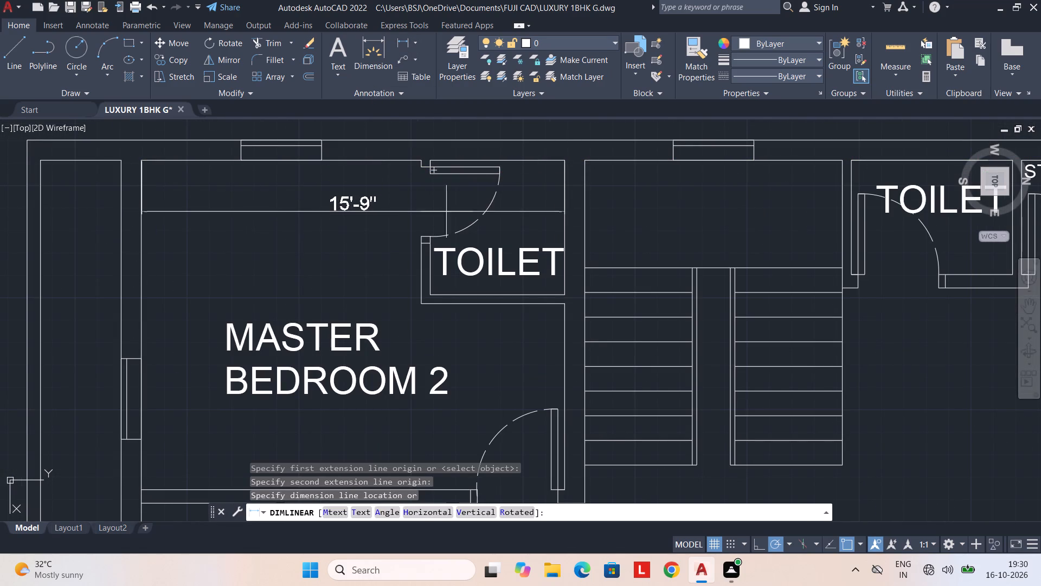
pyautogui.click(428, 209)
pyautogui.scroll(-1, 444, 220)
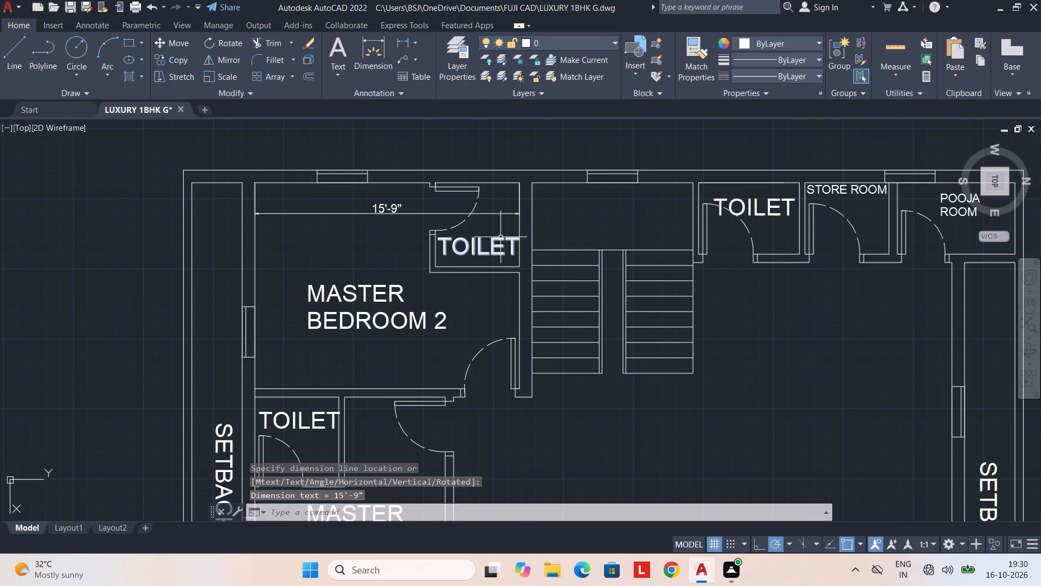
# Add a vertical linear dimension for Master Bedroom 2's inner depth, set just inside its left wall in the parking plan.
pyautogui.press('space')
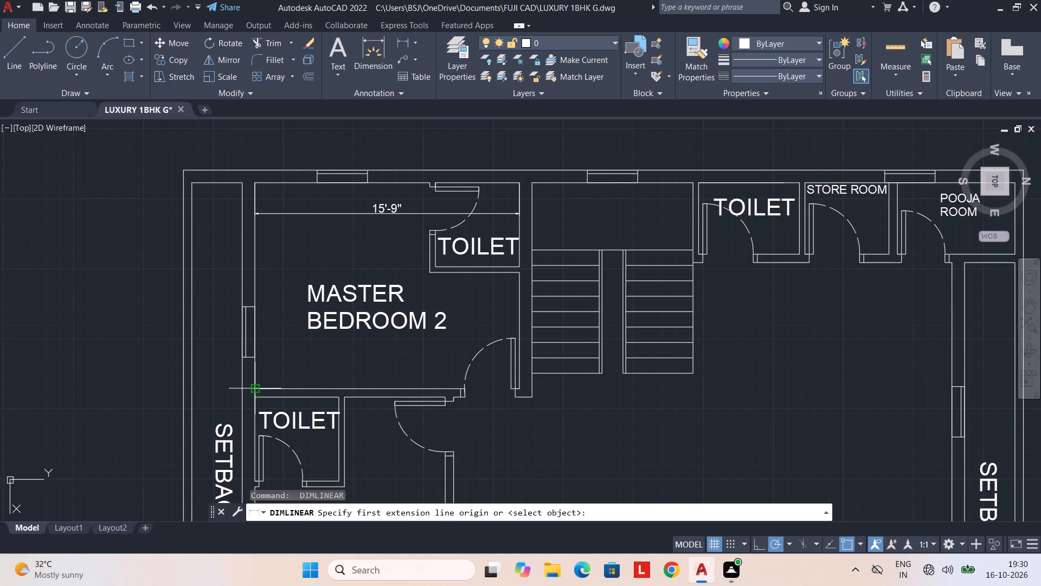
pyautogui.click(255, 392)
pyautogui.click(253, 185)
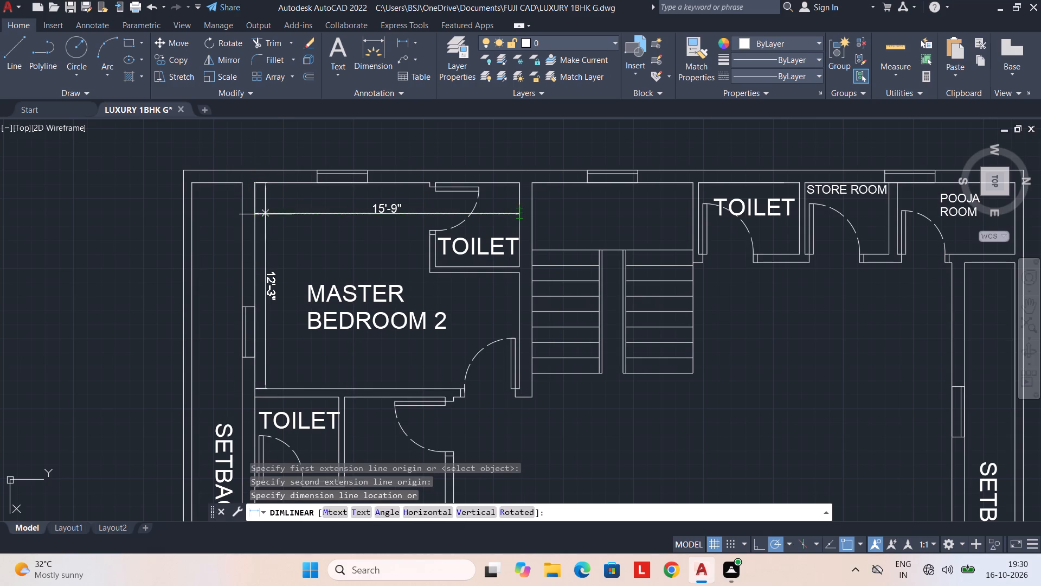
pyautogui.click(271, 221)
# Add a vertical linear dimension from the Master Bedroom's lower wall to its toilet's upper wall, set inside the left wall.
pyautogui.moveTo(291, 335); pyautogui.dragTo(319, 194, button='middle')
pyautogui.moveTo(282, 346); pyautogui.dragTo(306, 294, button='middle')
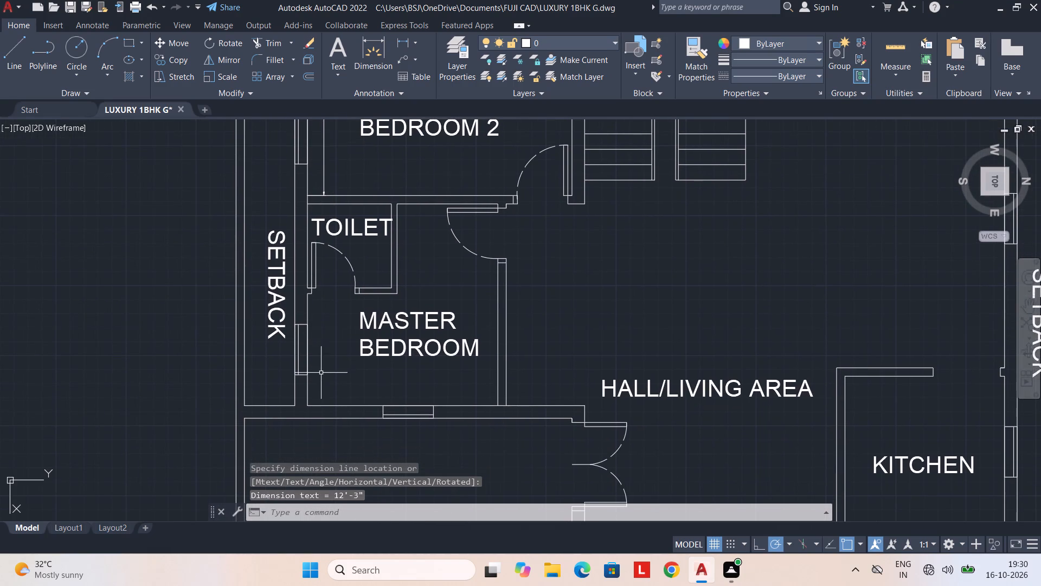
pyautogui.moveTo(337, 314); pyautogui.dragTo(304, 390, button='middle')
pyautogui.scroll(-2, 345, 329)
pyautogui.moveTo(363, 295); pyautogui.dragTo(356, 305, button='middle')
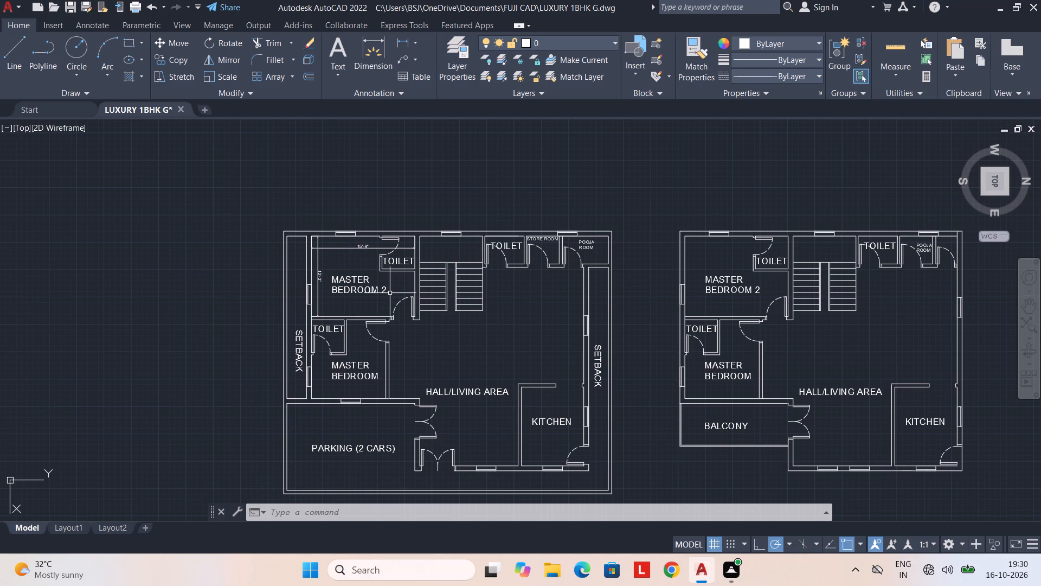
pyautogui.scroll(3, 297, 378)
pyautogui.scroll(-1, 344, 344)
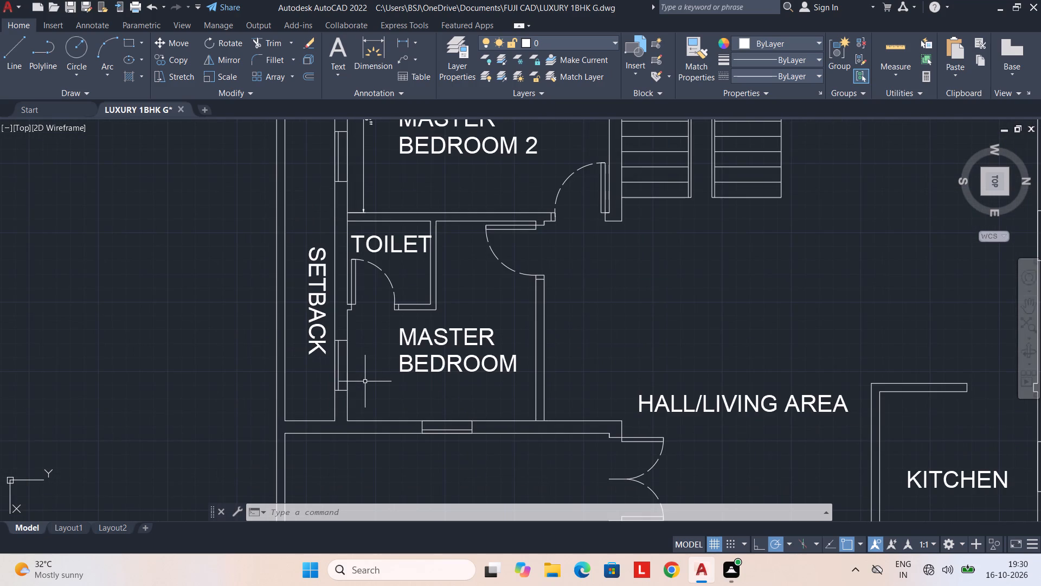
pyautogui.press('space')
pyautogui.click(348, 422)
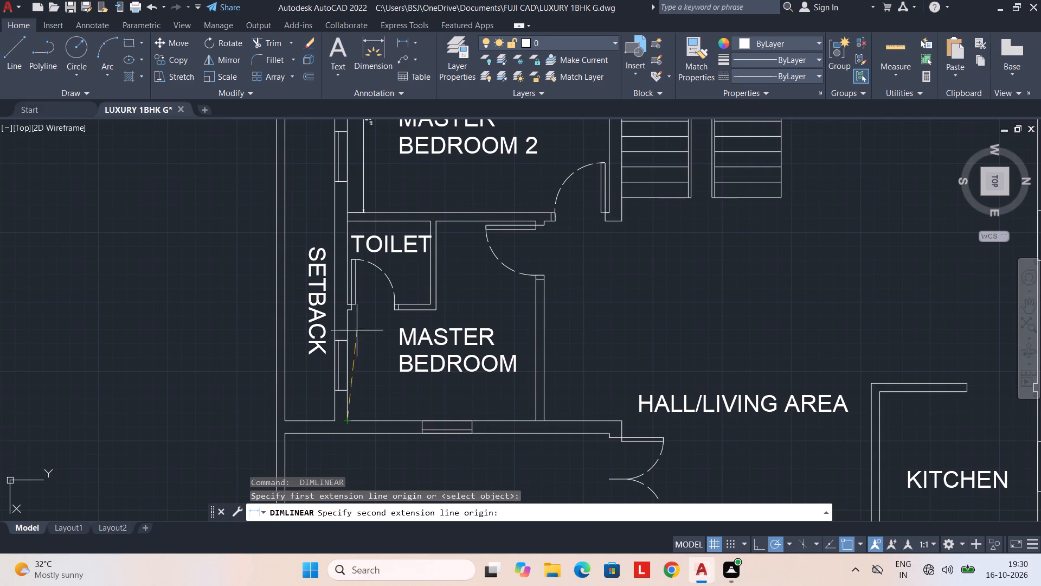
pyautogui.click(348, 221)
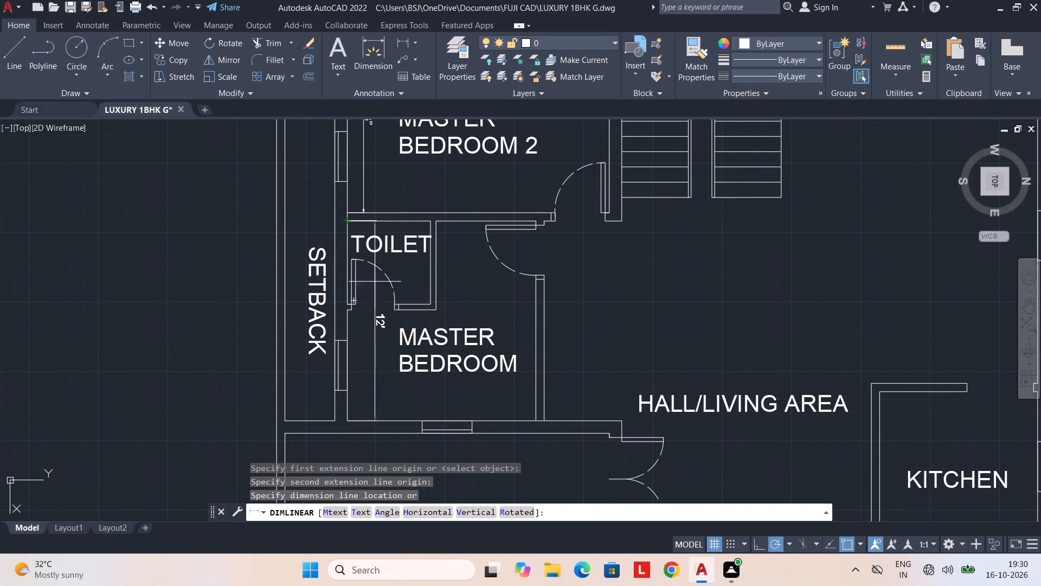
pyautogui.click(370, 309)
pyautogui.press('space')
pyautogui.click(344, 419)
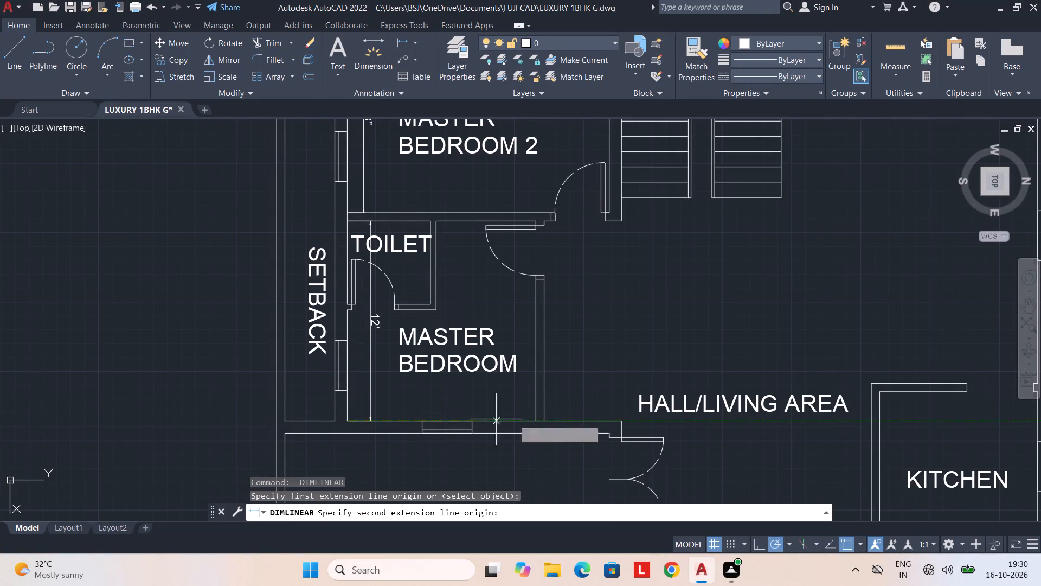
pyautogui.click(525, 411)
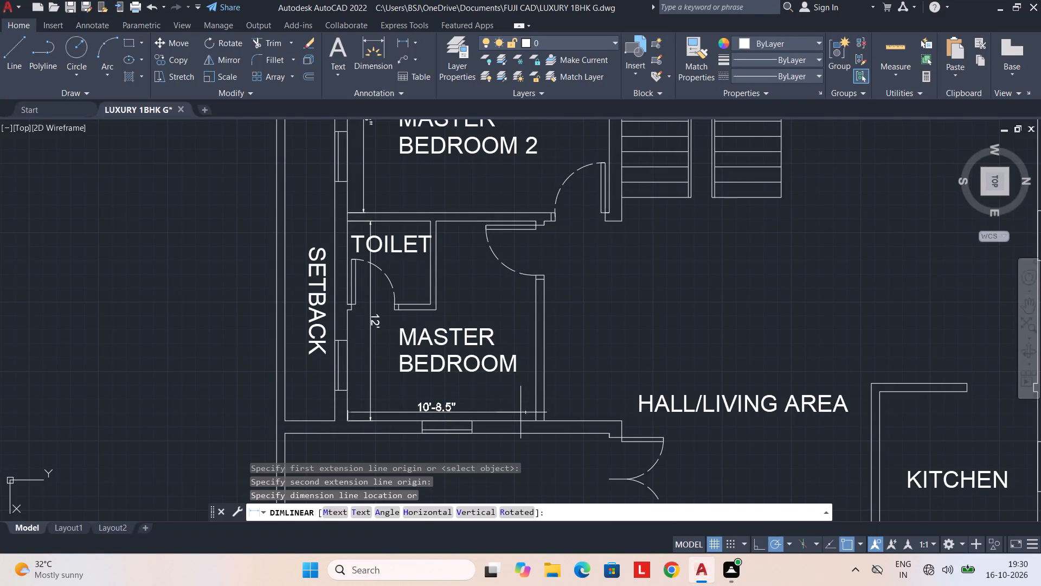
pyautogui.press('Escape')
# Add a linear dimension for the Master Bedroom's inner width, set just above its lower wall in the parking plan.
pyautogui.press('space')
pyautogui.click(347, 417)
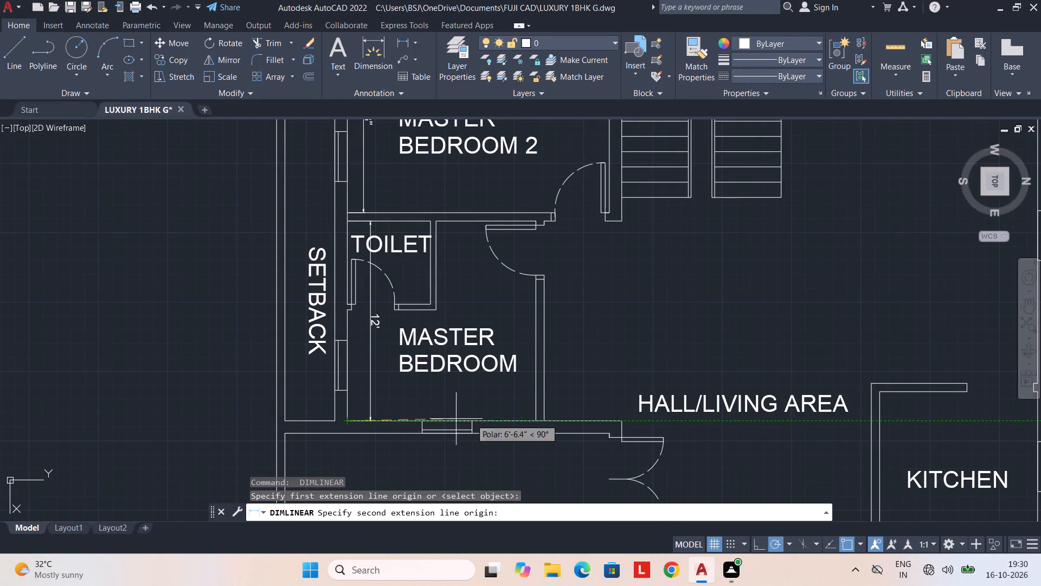
pyautogui.click(536, 419)
pyautogui.click(523, 407)
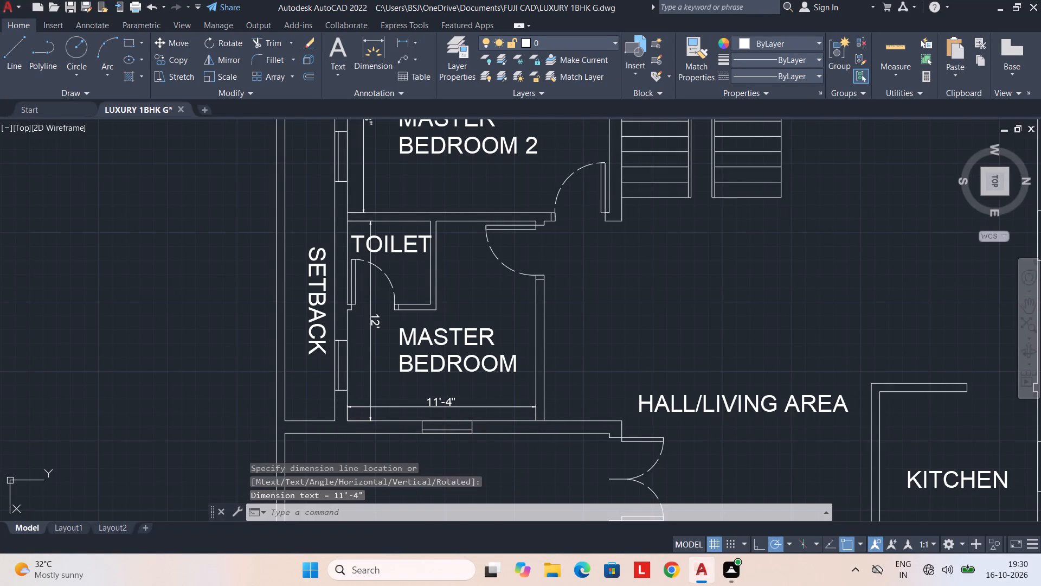
# Dimension the inner width and depth of Master Bedroom 2's toilet in the parking plan, along its lower and right walls.
pyautogui.moveTo(504, 325); pyautogui.dragTo(434, 314, button='middle')
pyautogui.moveTo(416, 294); pyautogui.dragTo(413, 351, button='middle')
pyautogui.scroll(-2, 402, 313)
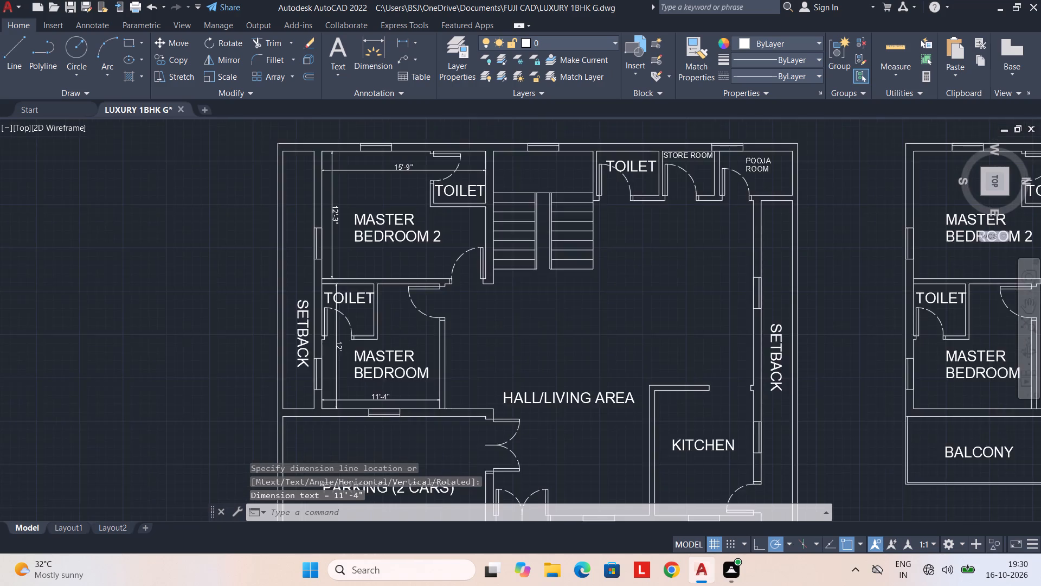
pyautogui.scroll(2, 429, 273)
pyautogui.moveTo(442, 227); pyautogui.dragTo(425, 313, button='middle')
pyautogui.press('space')
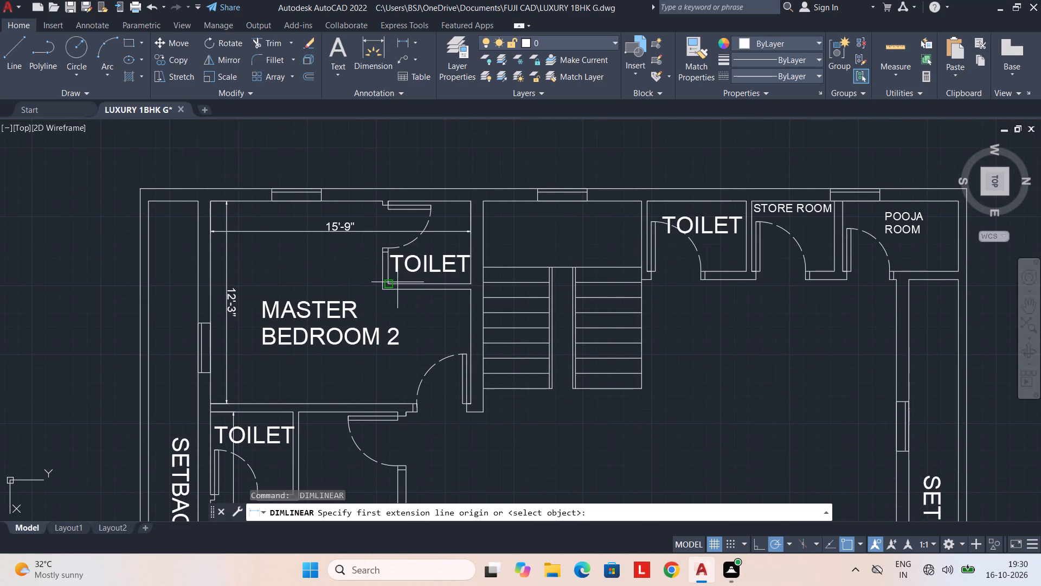
pyautogui.click(390, 282)
pyautogui.click(470, 282)
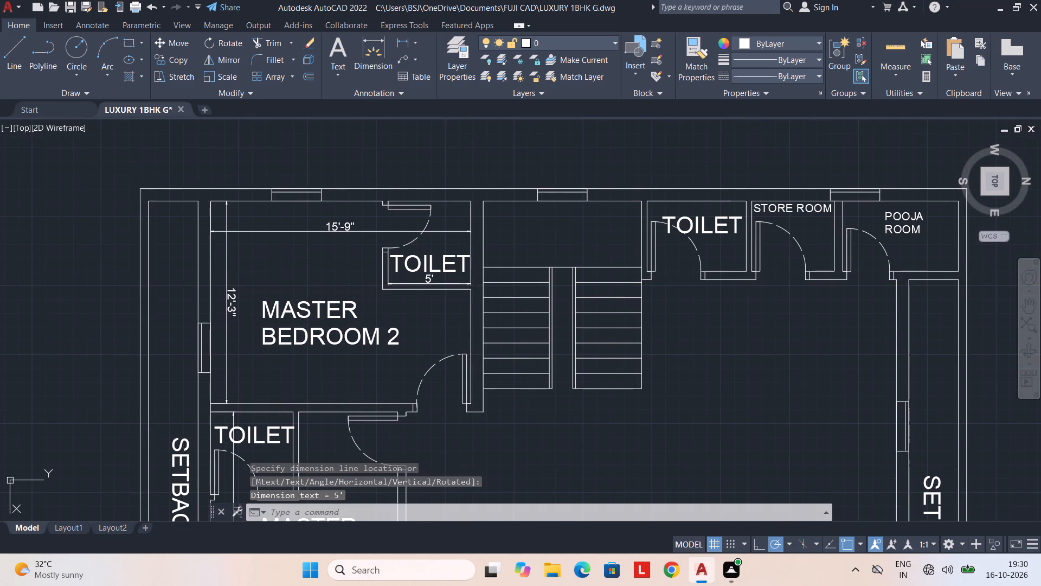
pyautogui.click(469, 280)
pyautogui.press('space')
pyautogui.click(469, 201)
pyautogui.click(472, 285)
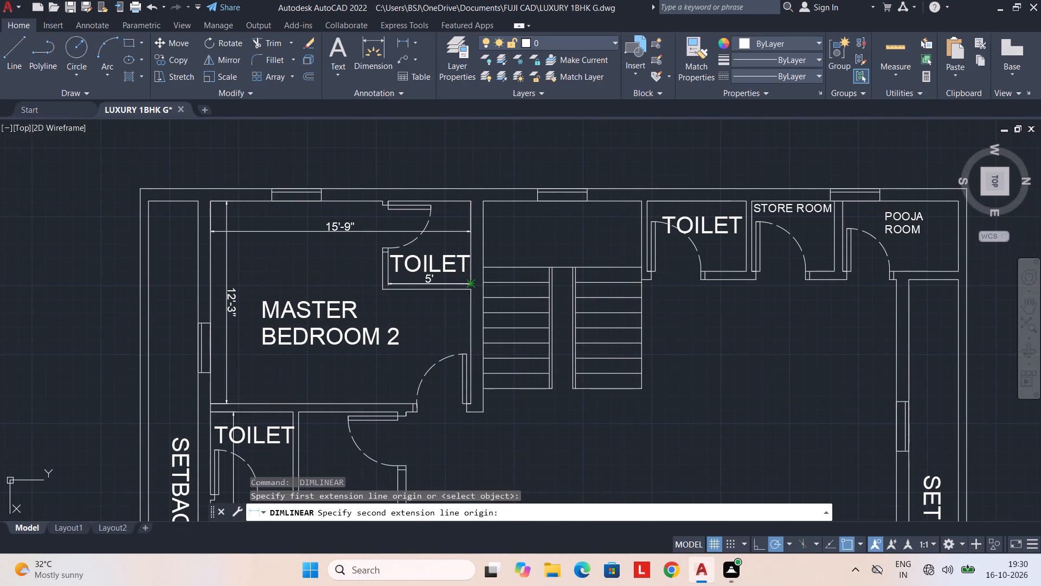
pyautogui.scroll(3, 460, 285)
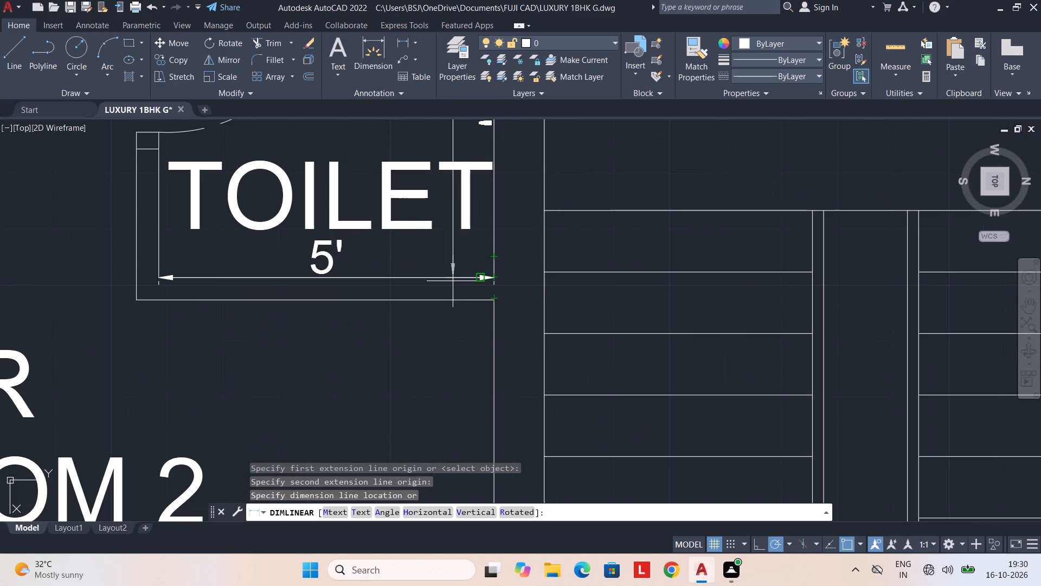
pyautogui.click(453, 281)
# Add a linear dimension for the inner width of the toilet beside the staircase, set just below its upper wall.
pyautogui.scroll(-3, 455, 270)
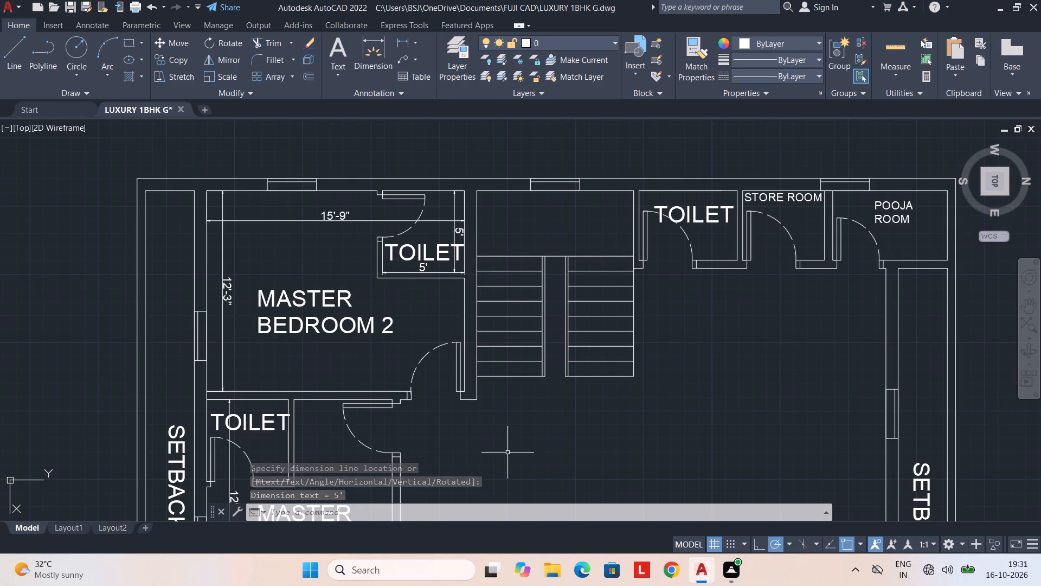
pyautogui.moveTo(498, 449); pyautogui.dragTo(451, 432, button='middle')
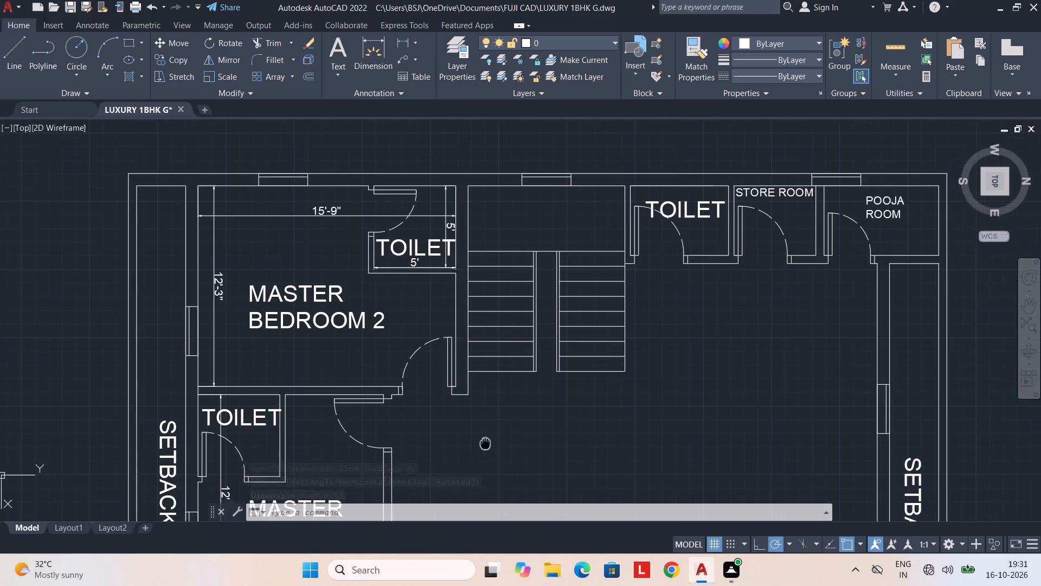
pyautogui.moveTo(451, 432); pyautogui.dragTo(427, 422, button='middle')
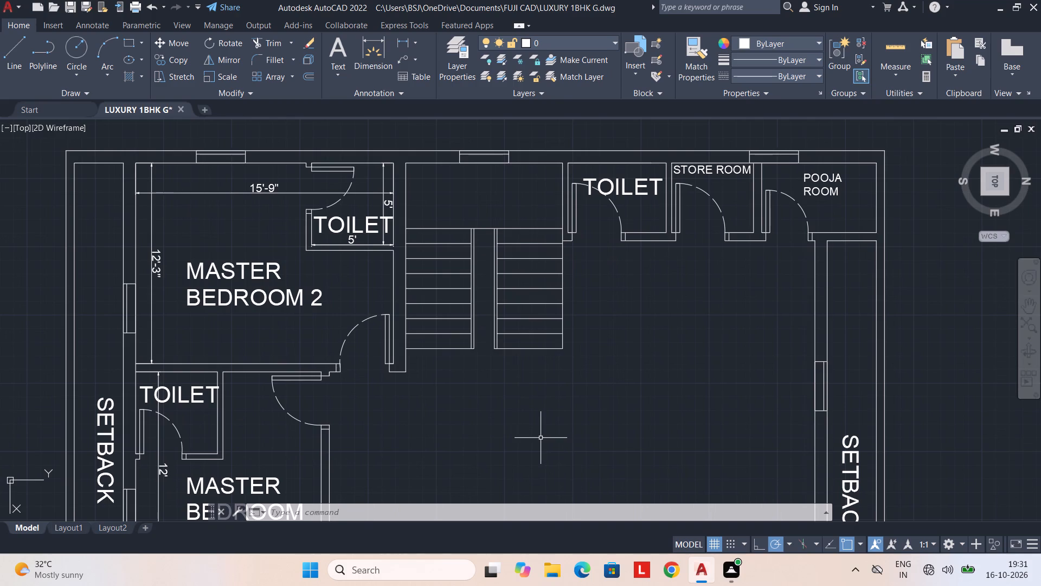
pyautogui.moveTo(530, 421); pyautogui.dragTo(511, 392, button='middle')
pyautogui.moveTo(573, 332); pyautogui.dragTo(534, 399, button='middle')
pyautogui.scroll(2, 514, 232)
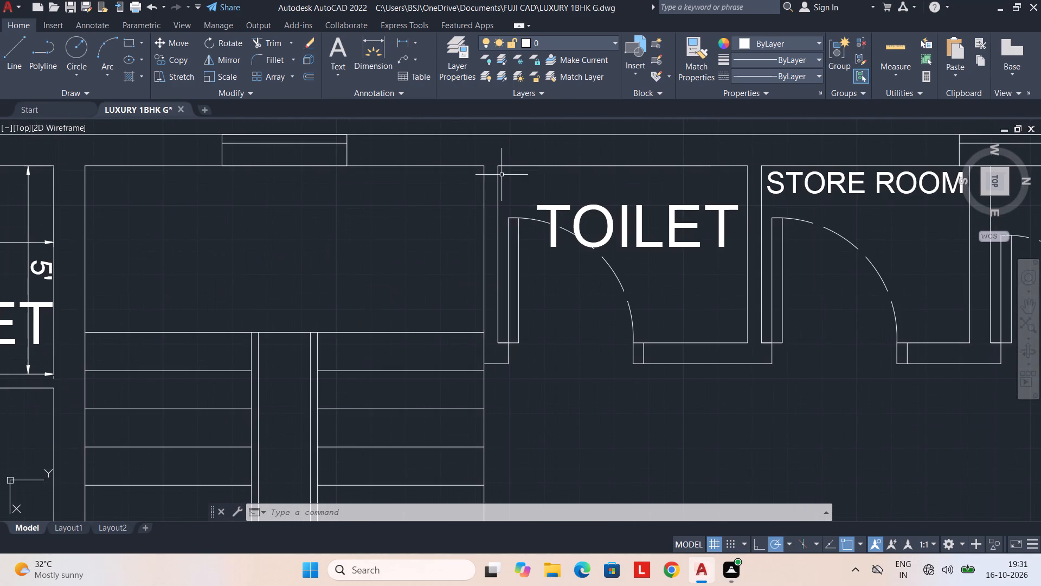
pyautogui.press('space')
pyautogui.click(497, 164)
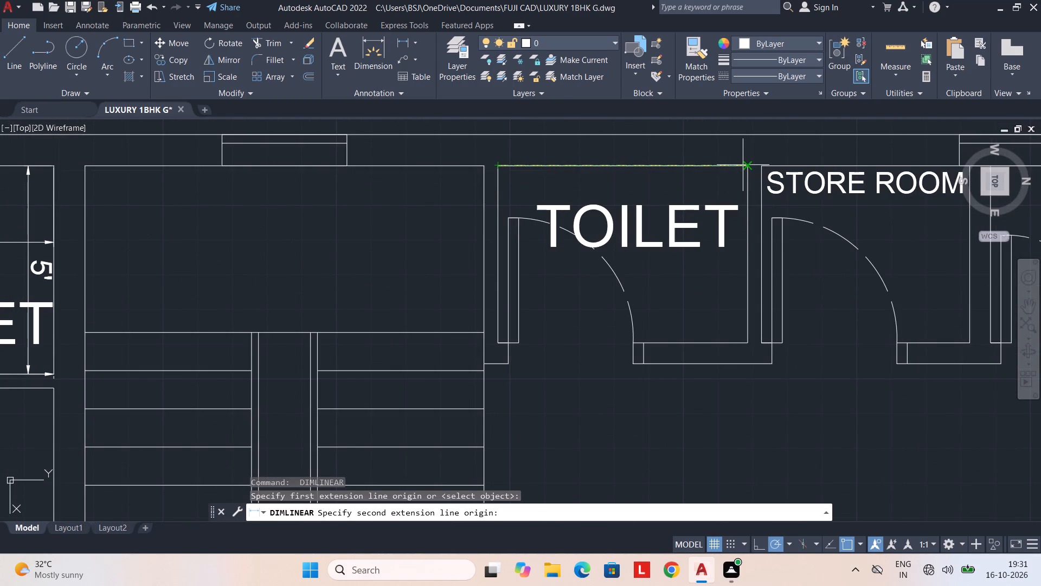
pyautogui.click(743, 164)
pyautogui.click(721, 179)
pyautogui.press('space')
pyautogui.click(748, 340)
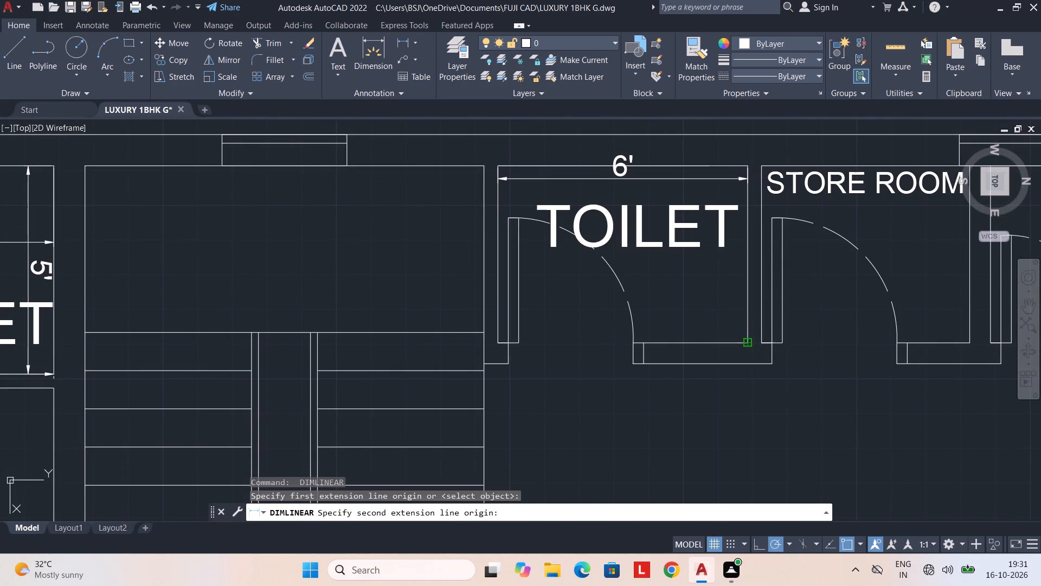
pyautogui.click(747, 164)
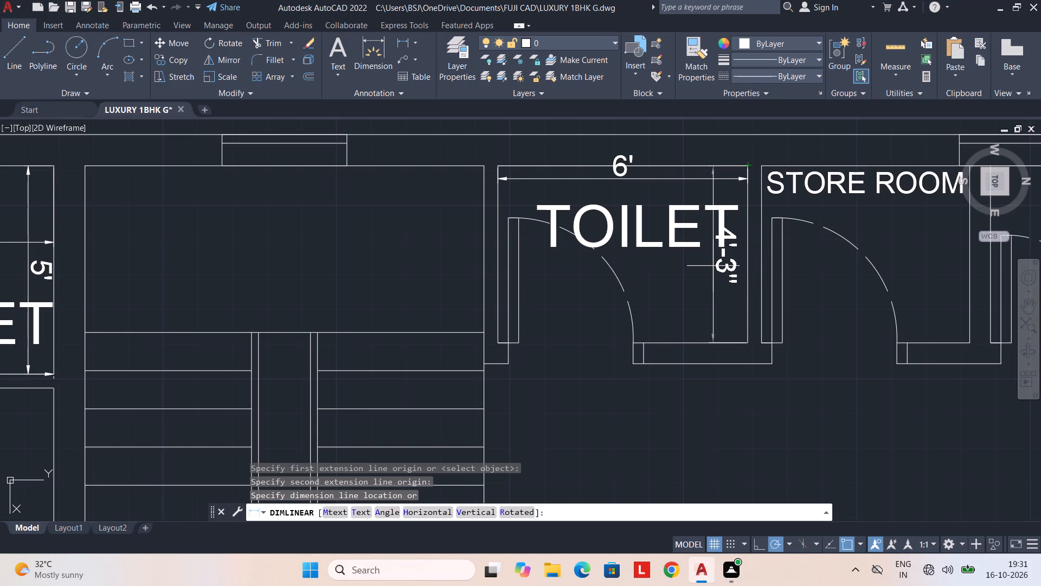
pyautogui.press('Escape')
# Add a vertical linear dimension for the inner depth of the toilet beside the staircase, set inside its right wall.
pyautogui.press('space')
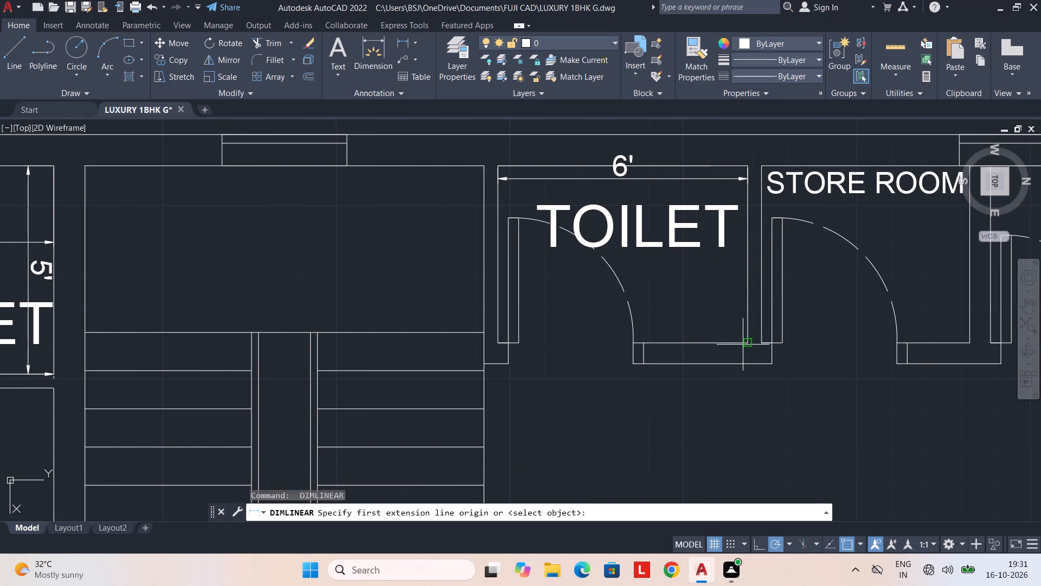
pyautogui.click(748, 345)
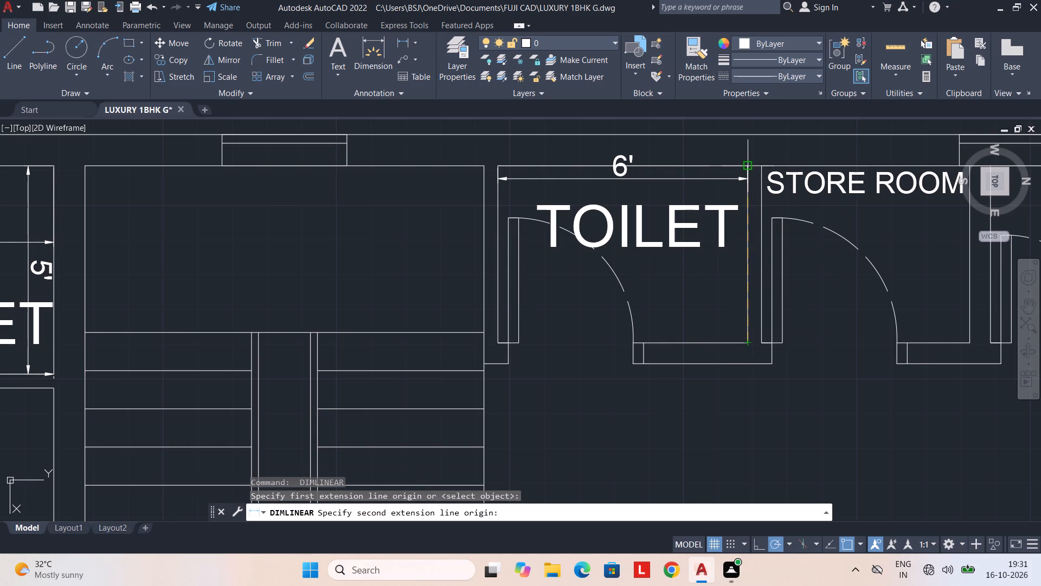
pyautogui.click(750, 166)
pyautogui.click(716, 254)
# Dimension the Store Room's inner width below its label and its inner depth beside its right wall in the parking plan.
pyautogui.moveTo(714, 278); pyautogui.dragTo(468, 300, button='middle')
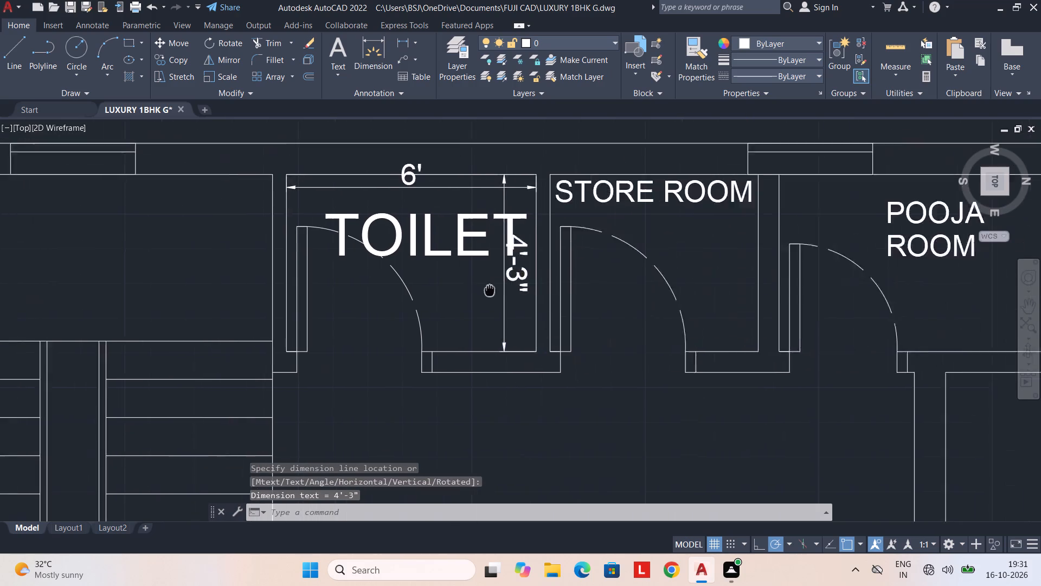
pyautogui.moveTo(468, 300); pyautogui.dragTo(457, 307, button='middle')
pyautogui.press('space')
pyautogui.moveTo(505, 196); pyautogui.dragTo(511, 197)
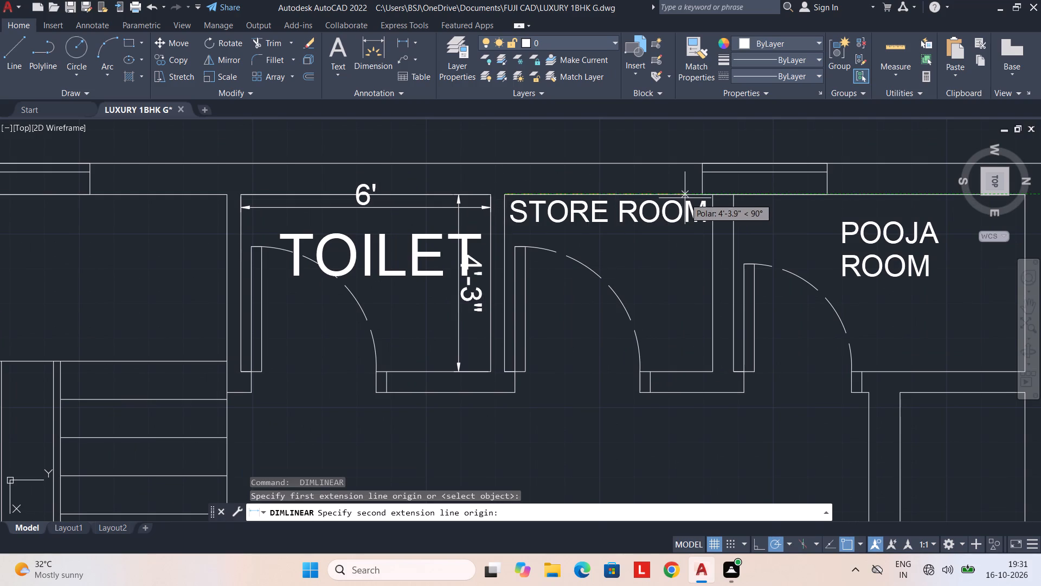
pyautogui.click(711, 198)
pyautogui.click(684, 239)
pyautogui.press('space')
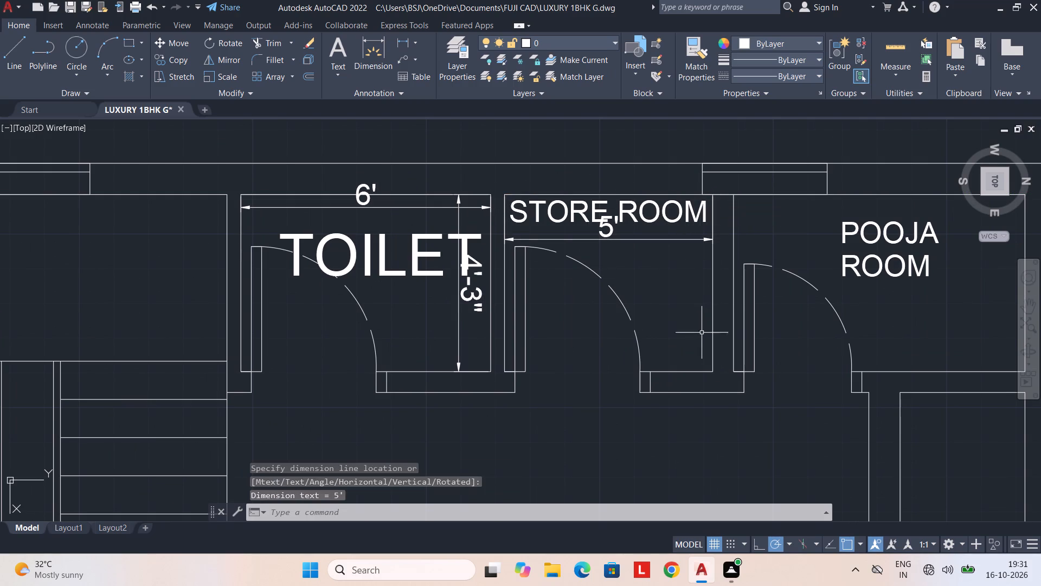
pyautogui.moveTo(713, 368); pyautogui.dragTo(711, 360)
pyautogui.click(714, 198)
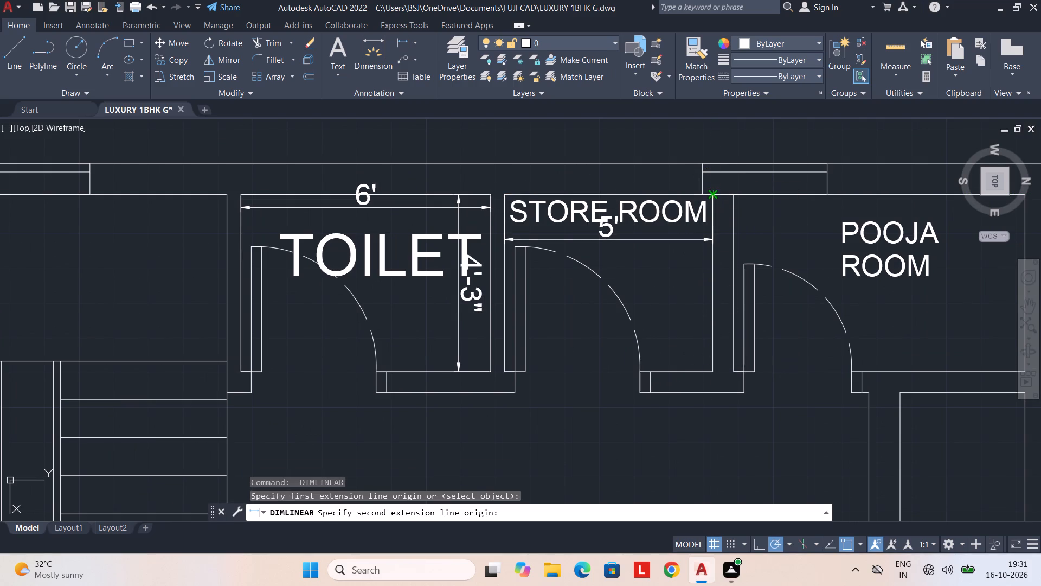
pyautogui.click(677, 280)
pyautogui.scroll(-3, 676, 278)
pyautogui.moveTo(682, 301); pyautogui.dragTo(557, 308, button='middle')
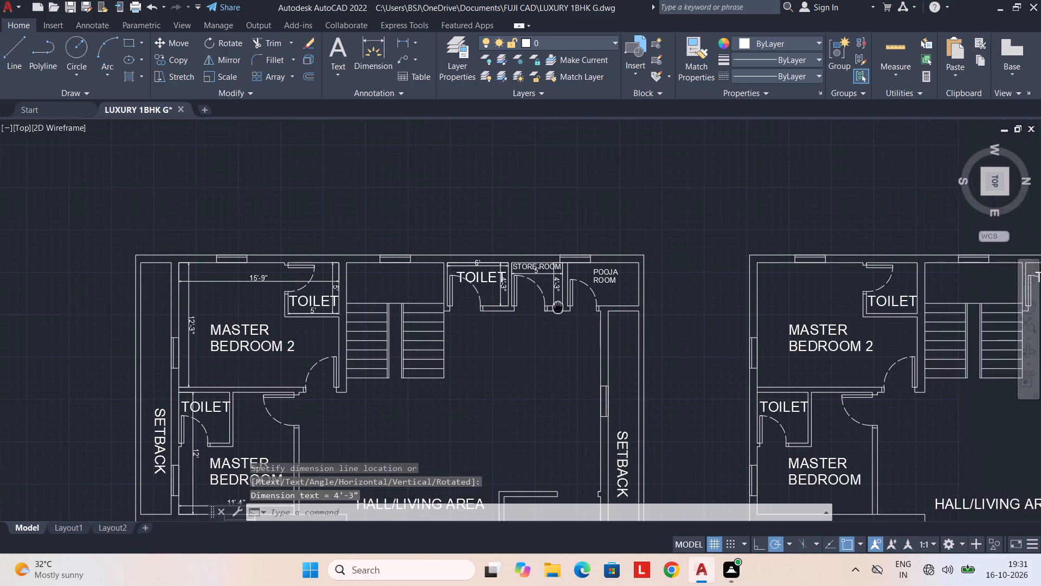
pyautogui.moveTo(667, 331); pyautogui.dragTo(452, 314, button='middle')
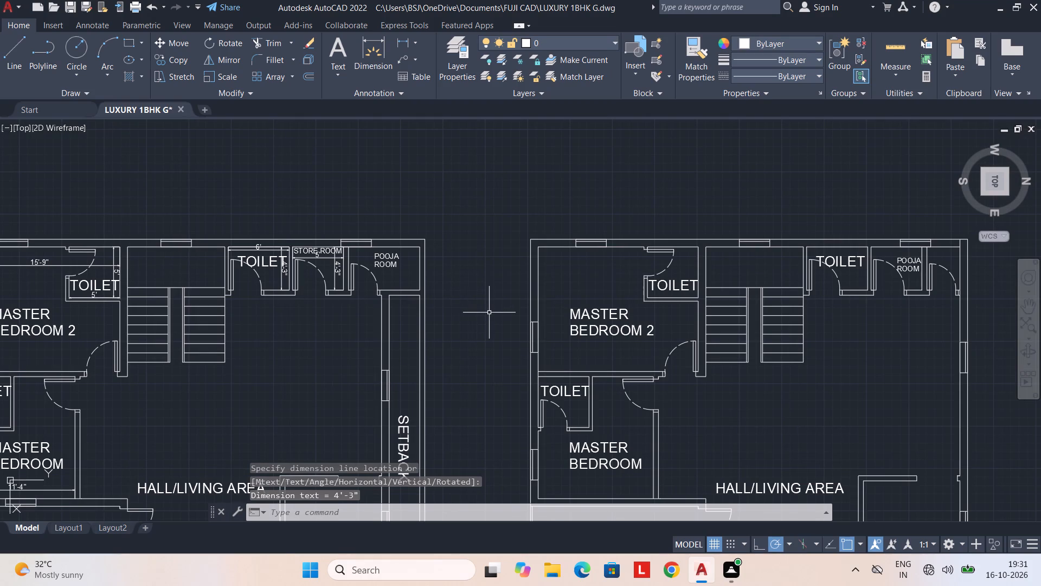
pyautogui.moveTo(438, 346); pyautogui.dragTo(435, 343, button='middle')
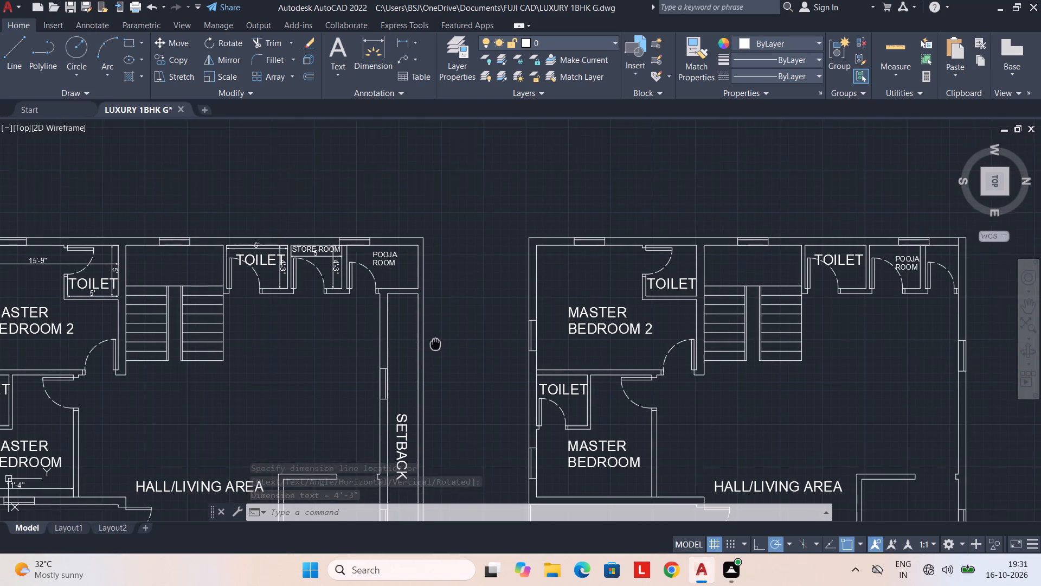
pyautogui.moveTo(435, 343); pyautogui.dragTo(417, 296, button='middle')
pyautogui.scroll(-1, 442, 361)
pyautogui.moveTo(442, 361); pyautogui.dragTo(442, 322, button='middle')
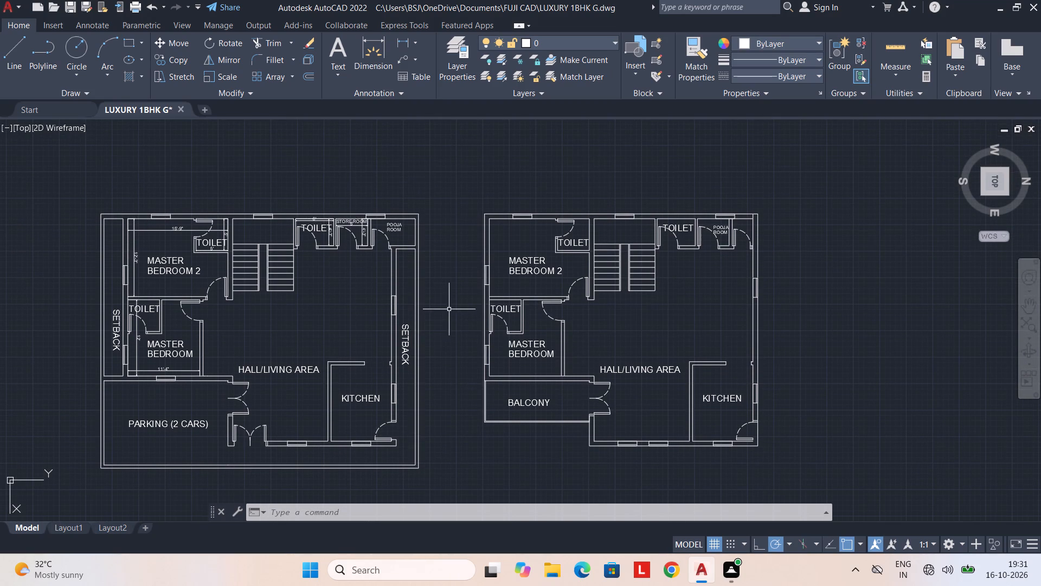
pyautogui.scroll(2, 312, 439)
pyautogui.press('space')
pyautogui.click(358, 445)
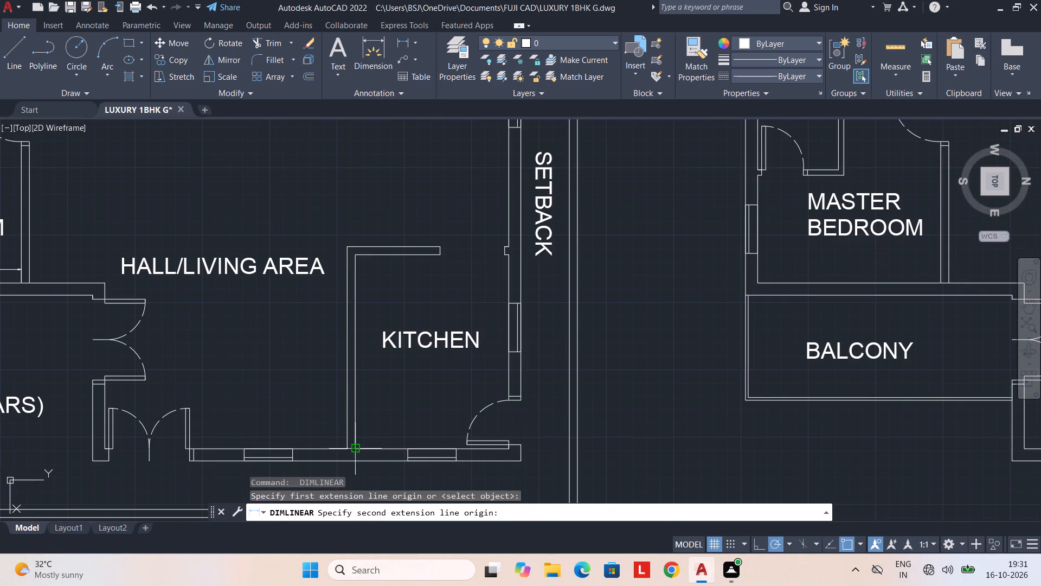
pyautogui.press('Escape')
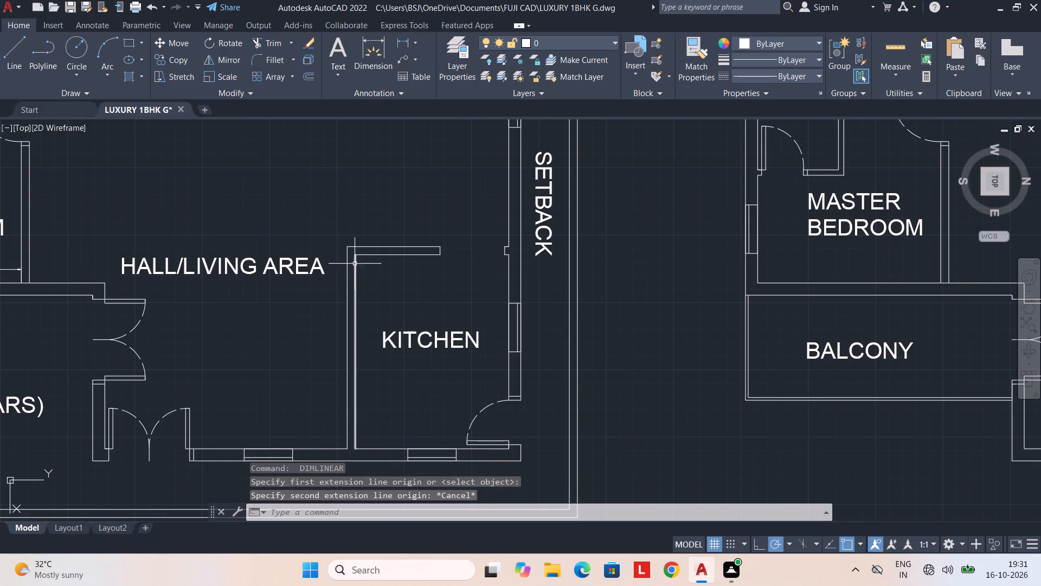
# Dimension the Kitchen's inner width above its label and its inner depth beside its left wall in the parking plan.
pyautogui.press('space')
pyautogui.click(354, 251)
pyautogui.click(509, 258)
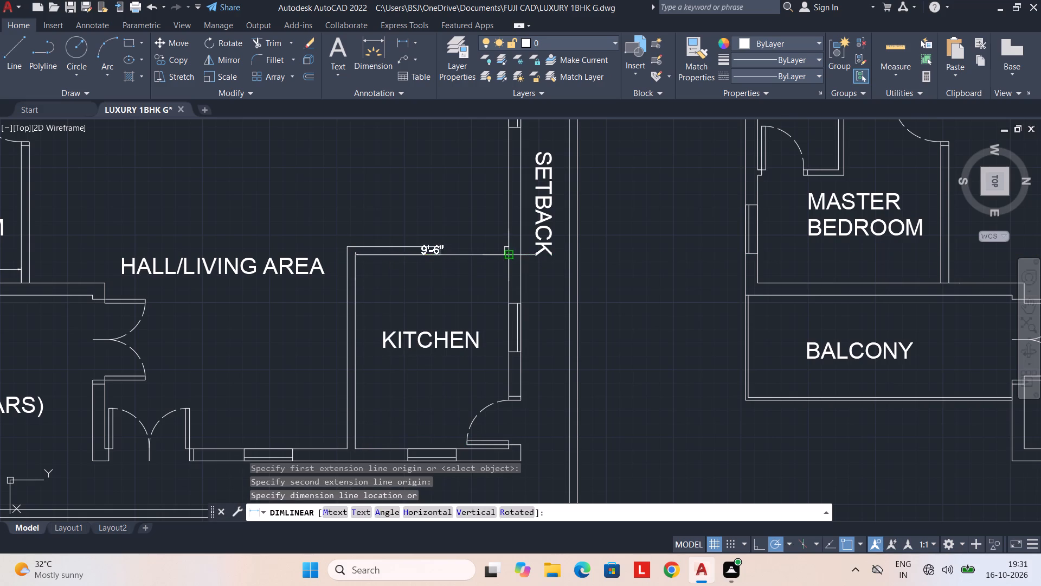
pyautogui.click(477, 286)
pyautogui.press('space')
pyautogui.moveTo(354, 450); pyautogui.dragTo(354, 440)
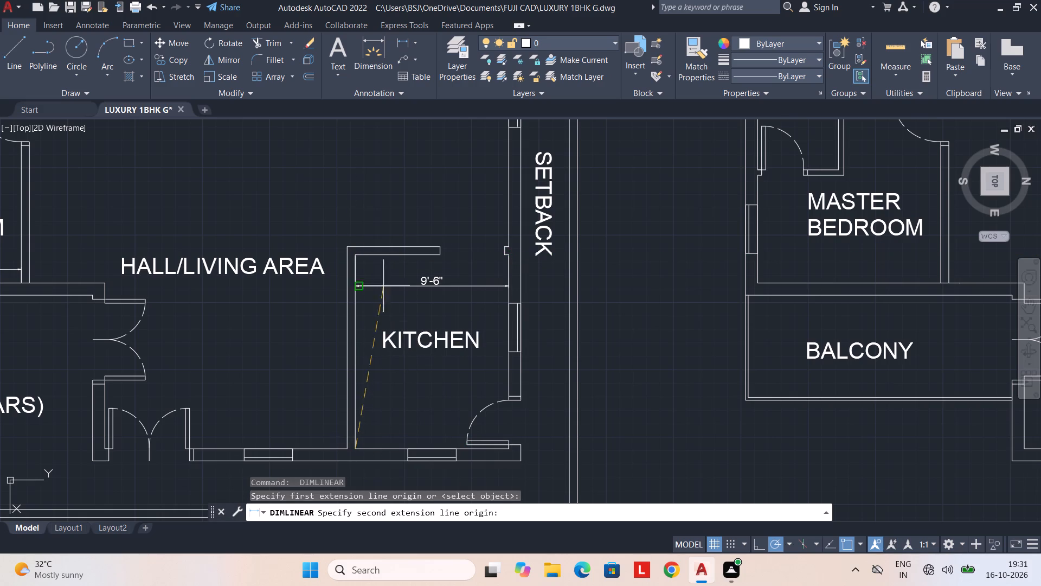
pyautogui.click(354, 256)
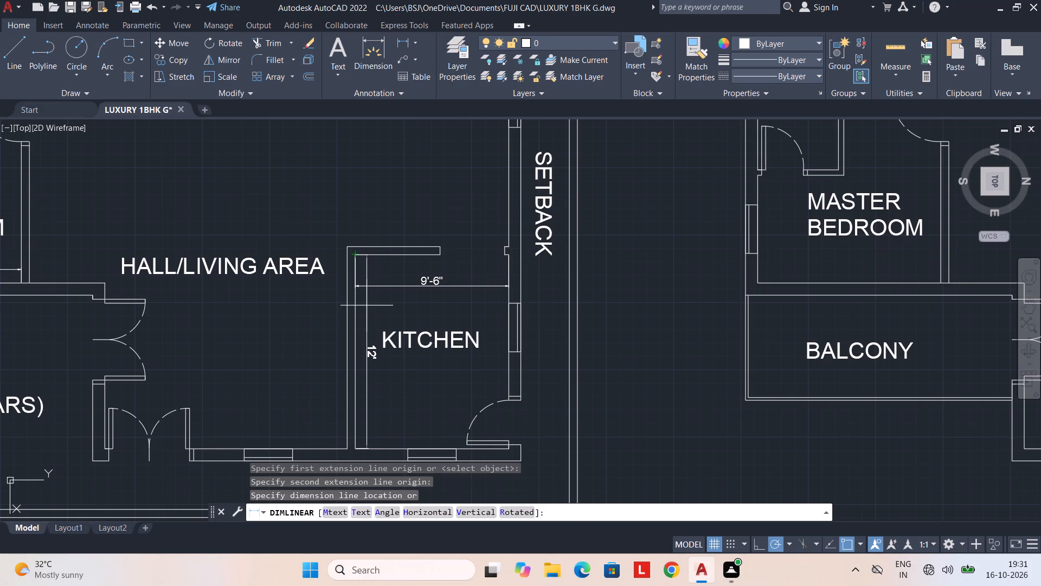
pyautogui.click(367, 305)
# Add a linear dimension for the Hall/Living Area's width, from the parking-side wall corner to the kitchen wall, just below the room label.
pyautogui.moveTo(376, 349); pyautogui.dragTo(315, 335, button='middle')
pyautogui.moveTo(643, 333); pyautogui.dragTo(345, 316, button='middle')
pyautogui.scroll(-2, 512, 340)
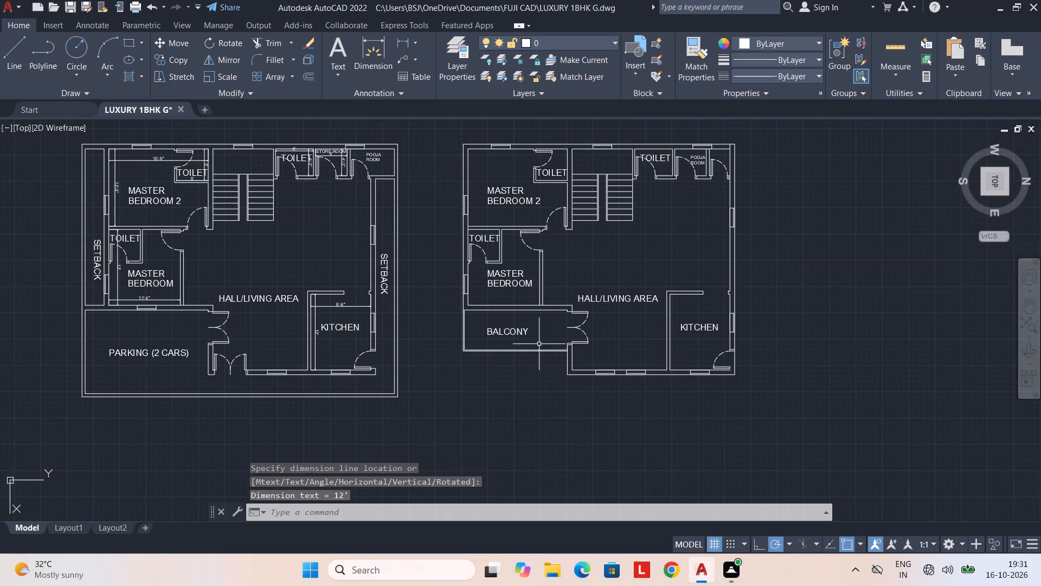
pyautogui.moveTo(555, 345); pyautogui.dragTo(511, 343, button='middle')
pyautogui.moveTo(455, 355); pyautogui.dragTo(510, 367, button='middle')
pyautogui.moveTo(360, 349); pyautogui.dragTo(388, 343, button='middle')
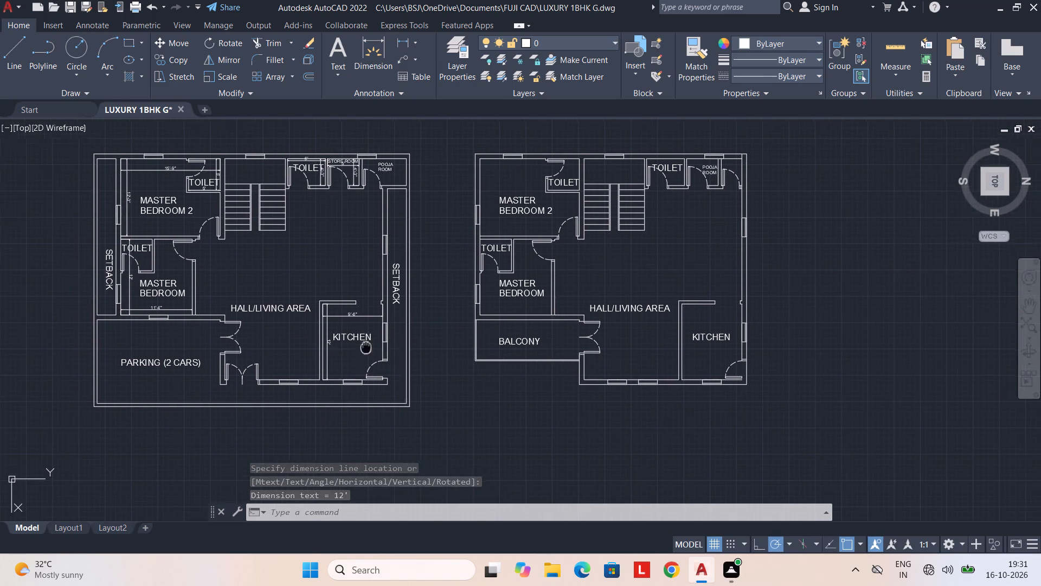
pyautogui.moveTo(388, 343); pyautogui.dragTo(481, 328, button='middle')
pyautogui.scroll(1, 319, 305)
pyautogui.press('space')
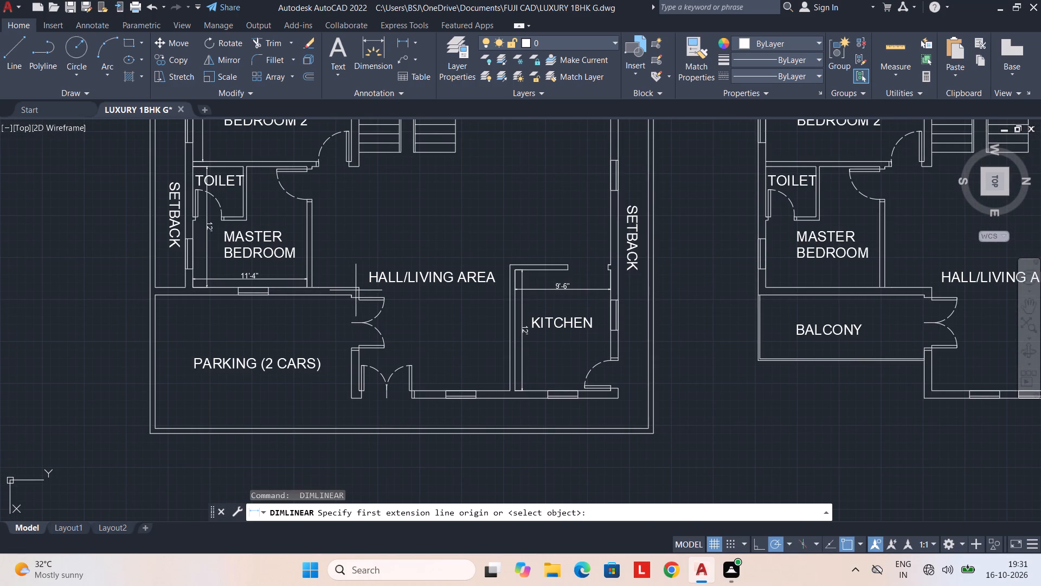
pyautogui.click(358, 293)
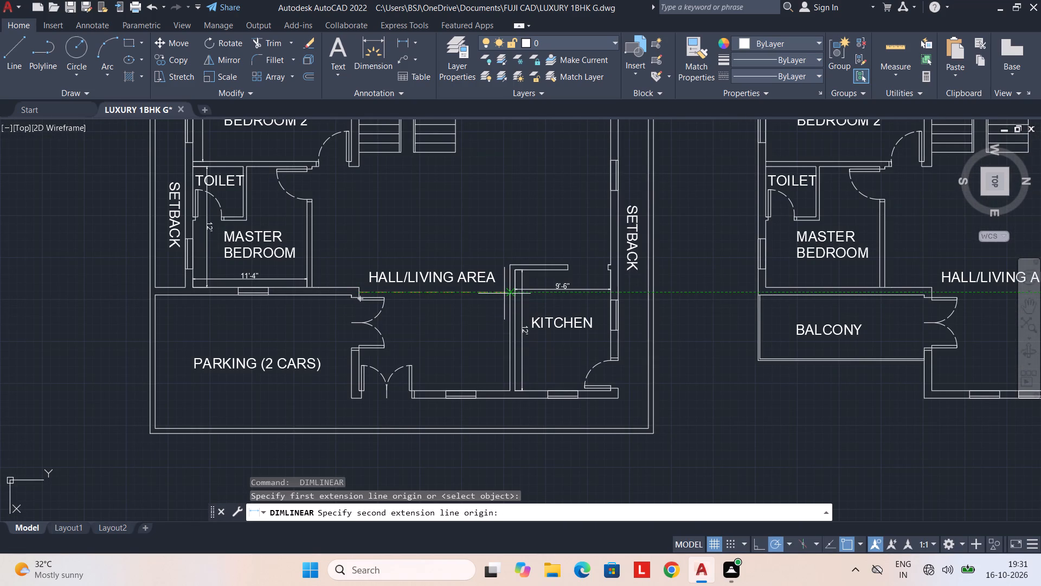
pyautogui.scroll(5, 504, 293)
pyautogui.click(524, 296)
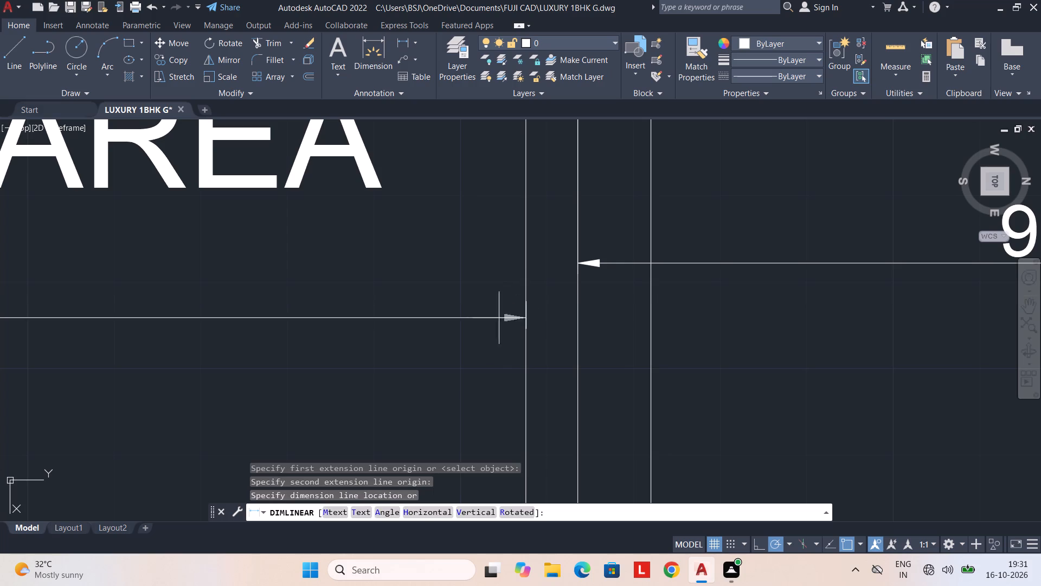
pyautogui.scroll(-3, 462, 300)
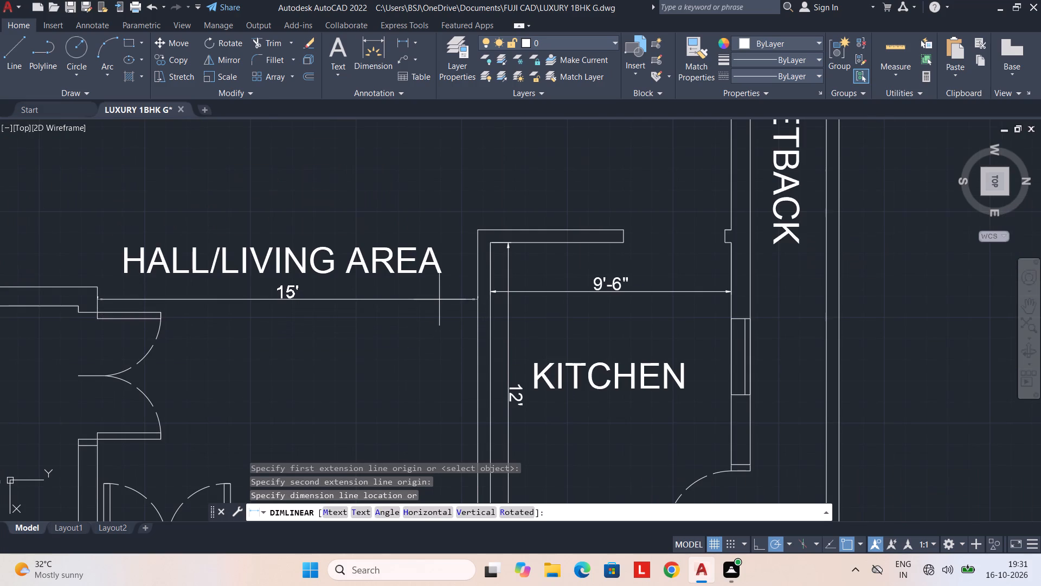
pyautogui.click(439, 299)
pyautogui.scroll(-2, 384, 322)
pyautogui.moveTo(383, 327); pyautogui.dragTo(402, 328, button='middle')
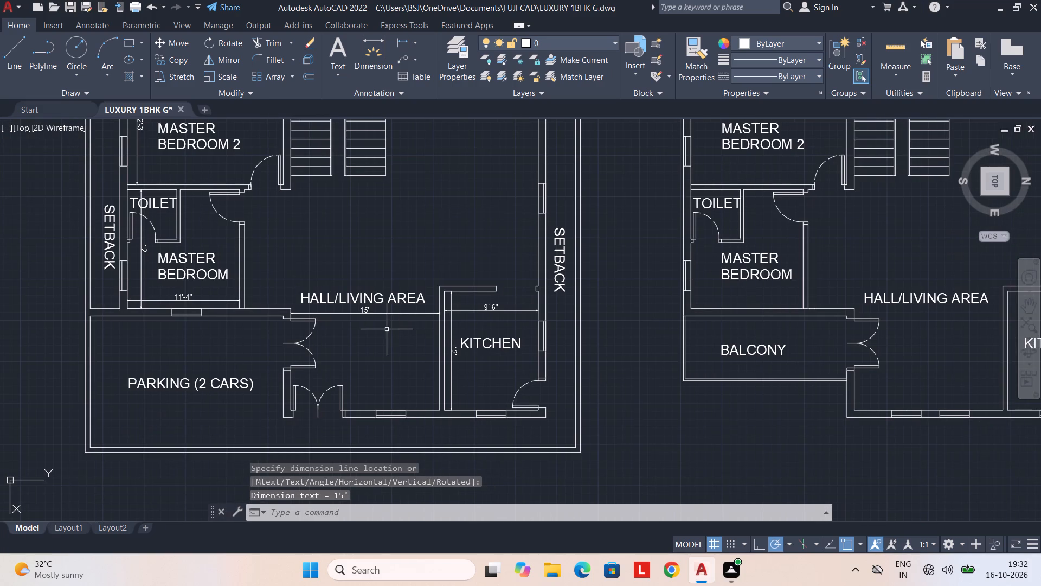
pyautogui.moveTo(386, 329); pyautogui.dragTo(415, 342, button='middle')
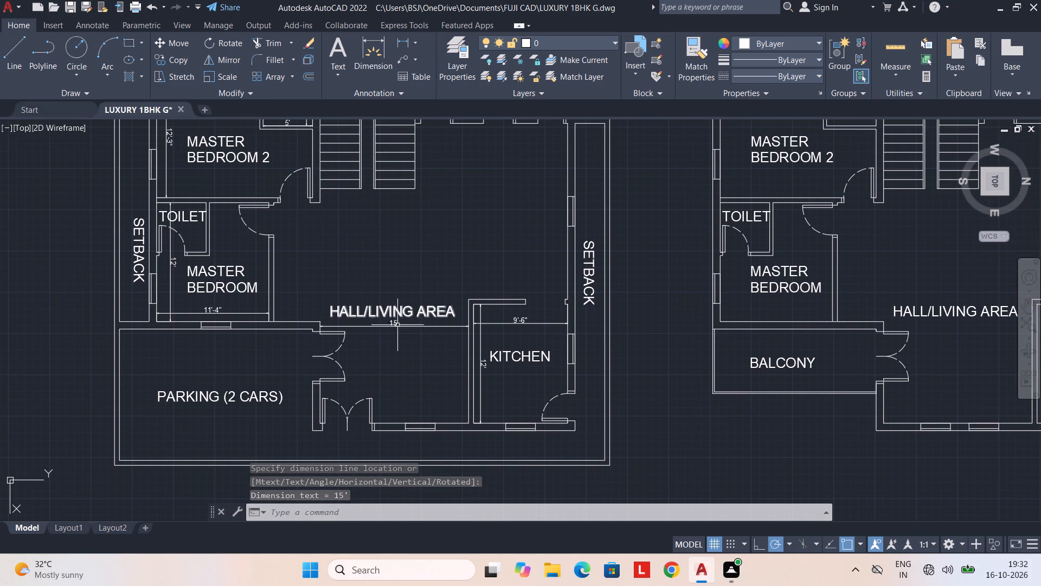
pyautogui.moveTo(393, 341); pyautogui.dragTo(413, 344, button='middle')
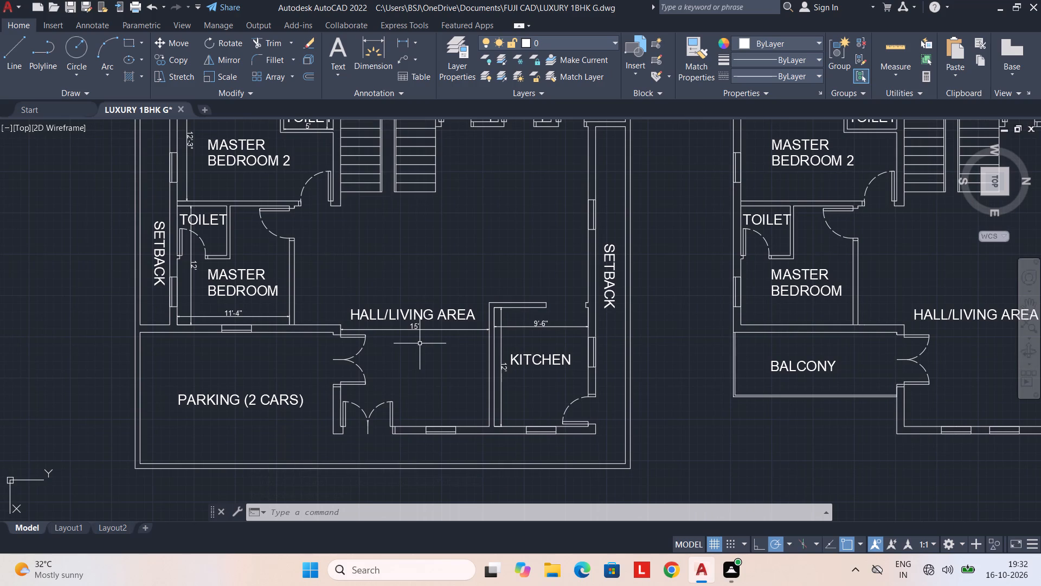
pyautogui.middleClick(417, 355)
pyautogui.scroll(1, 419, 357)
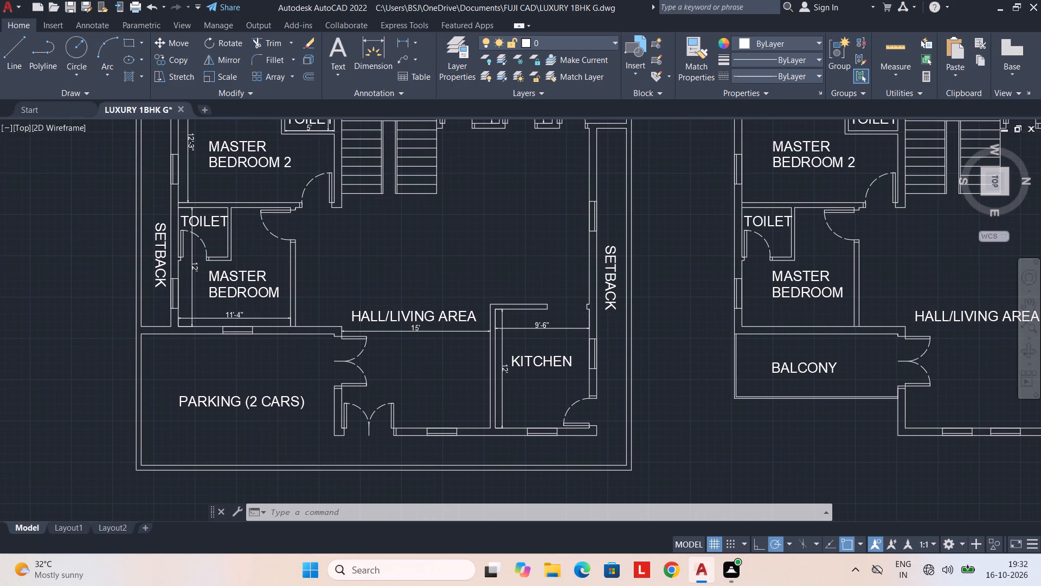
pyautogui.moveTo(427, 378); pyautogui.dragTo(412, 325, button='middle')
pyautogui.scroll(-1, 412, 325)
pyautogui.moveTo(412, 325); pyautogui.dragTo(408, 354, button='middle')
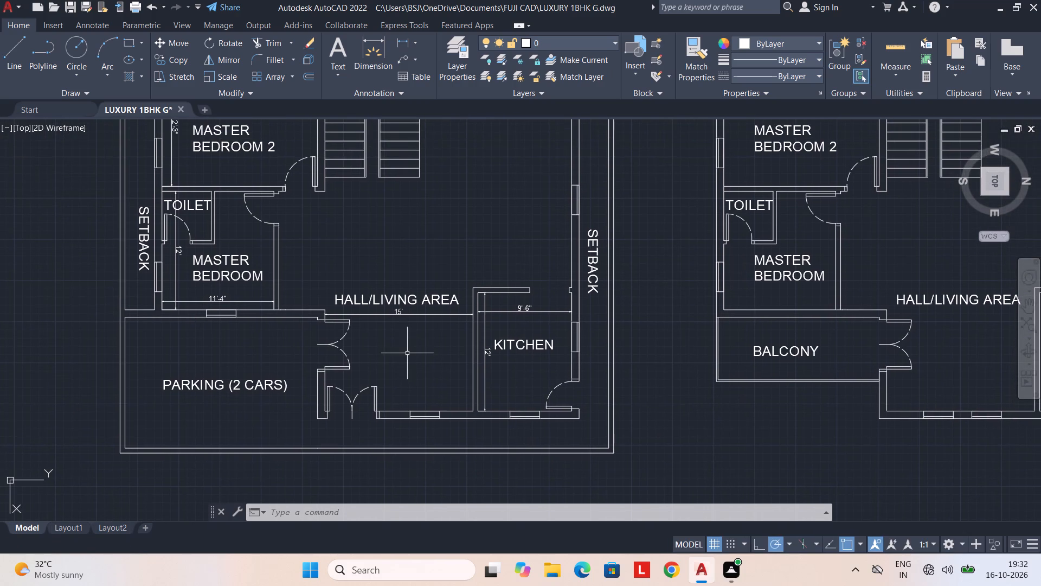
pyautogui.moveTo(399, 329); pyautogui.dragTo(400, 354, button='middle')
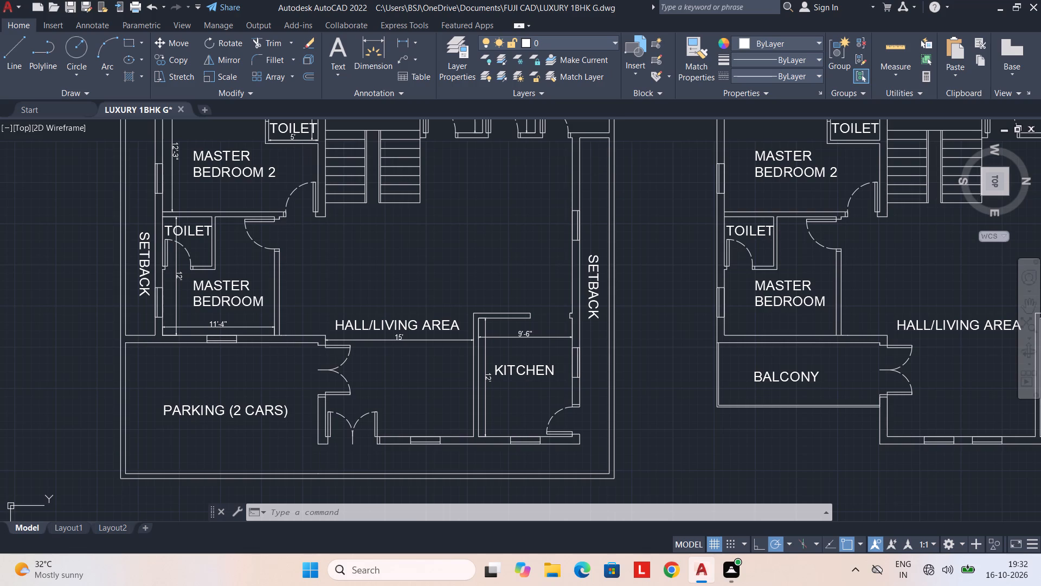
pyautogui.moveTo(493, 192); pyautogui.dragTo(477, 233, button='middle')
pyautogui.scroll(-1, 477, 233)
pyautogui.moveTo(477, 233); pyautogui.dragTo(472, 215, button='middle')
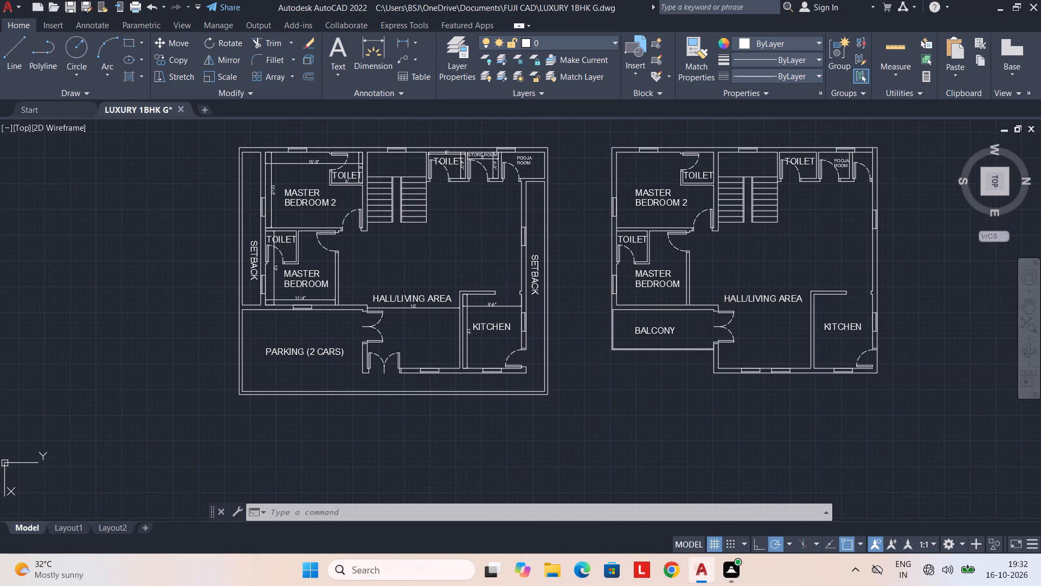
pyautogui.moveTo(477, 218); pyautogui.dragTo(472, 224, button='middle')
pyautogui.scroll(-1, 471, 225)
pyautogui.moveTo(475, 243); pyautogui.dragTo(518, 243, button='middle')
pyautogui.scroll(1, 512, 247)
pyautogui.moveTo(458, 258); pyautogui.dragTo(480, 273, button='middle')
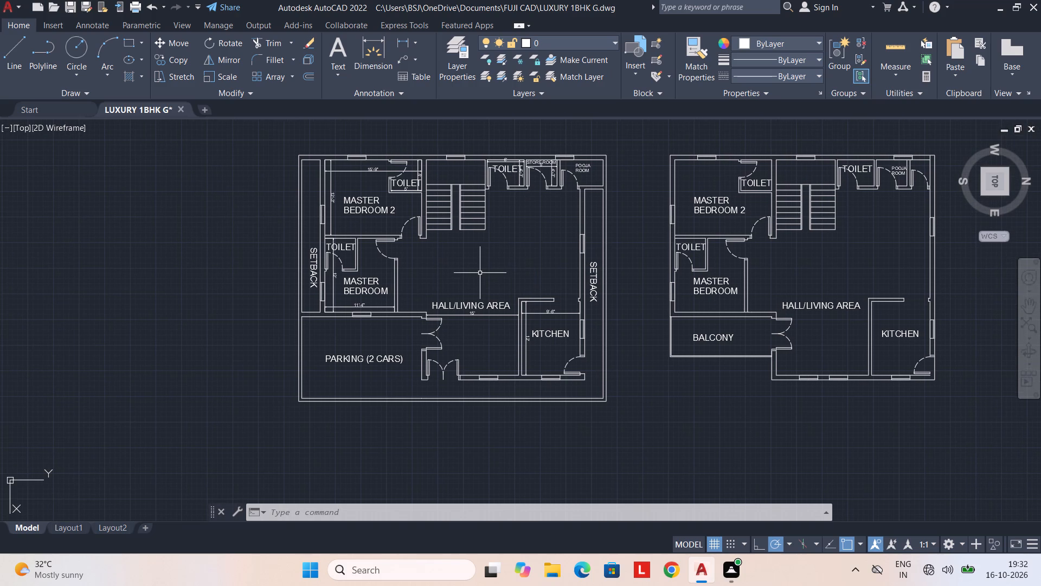
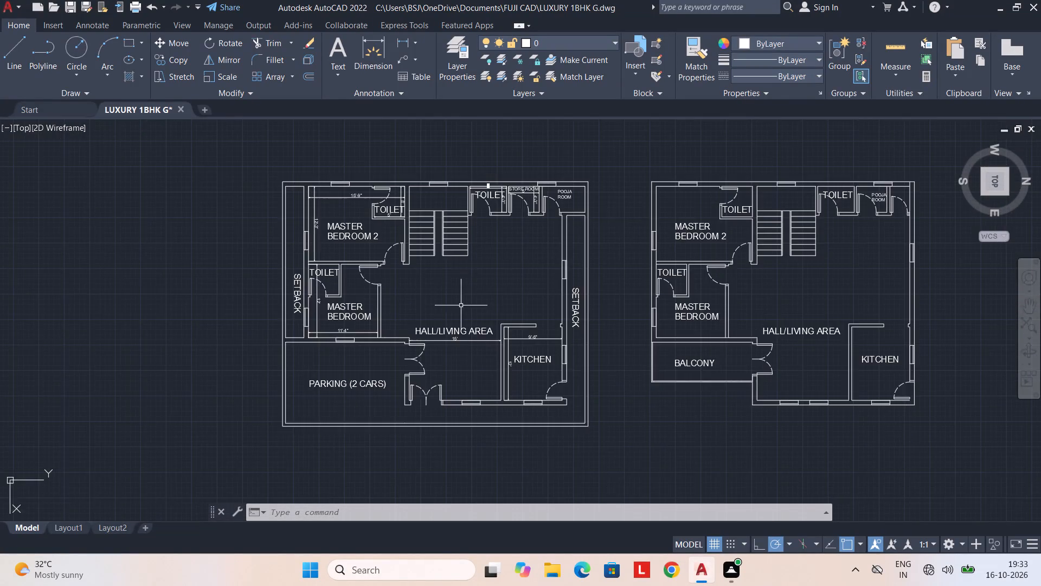
# Add a linear dimension for the staircase landing's full inner width in the parking plan, just above the flights.
pyautogui.moveTo(451, 283); pyautogui.dragTo(490, 347, button='middle')
pyautogui.scroll(2, 425, 276)
pyautogui.press('space')
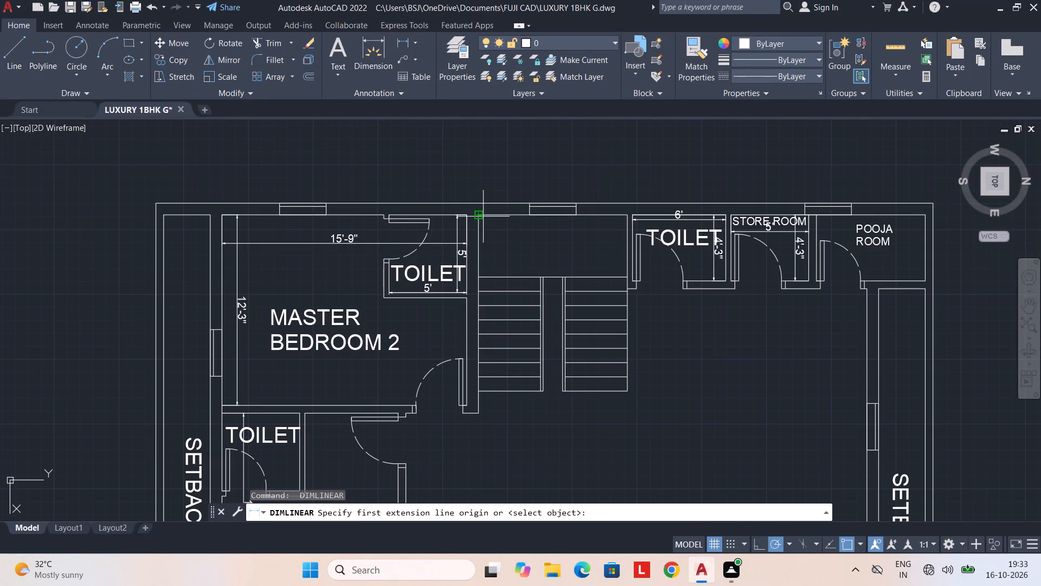
pyautogui.click(478, 216)
pyautogui.click(625, 215)
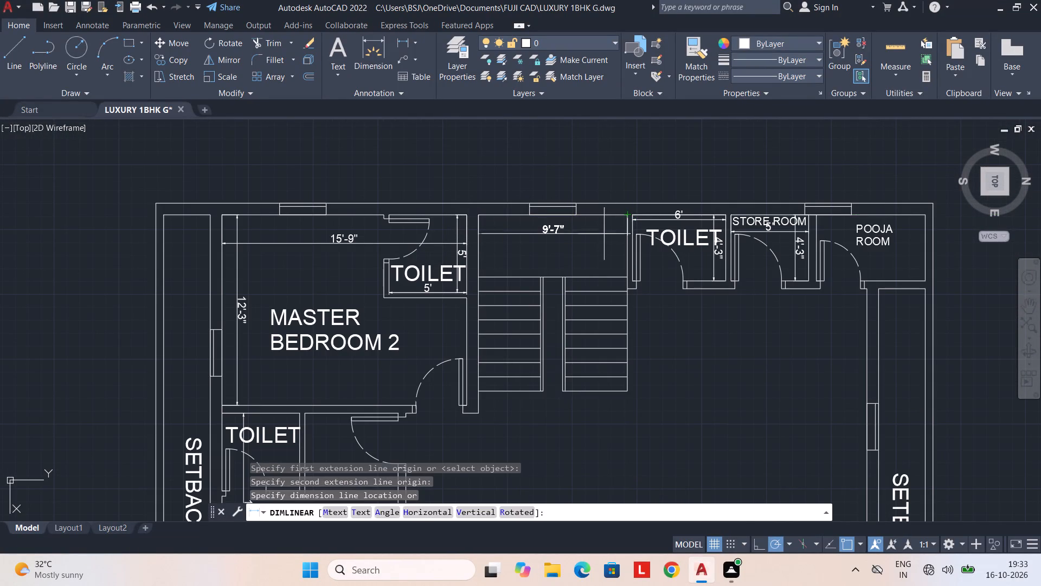
pyautogui.click(602, 236)
# Dimension the width of each of the two stair flights with linear dimensions just below their top edge.
pyautogui.press('space')
pyautogui.click(474, 279)
pyautogui.scroll(2, 532, 278)
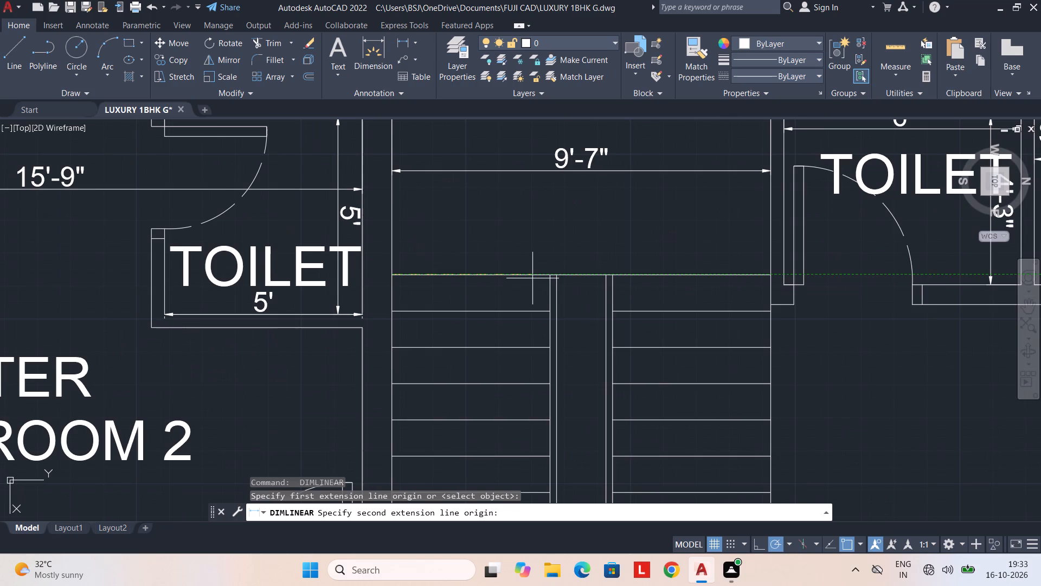
pyautogui.click(548, 277)
pyautogui.click(534, 288)
pyautogui.press('space')
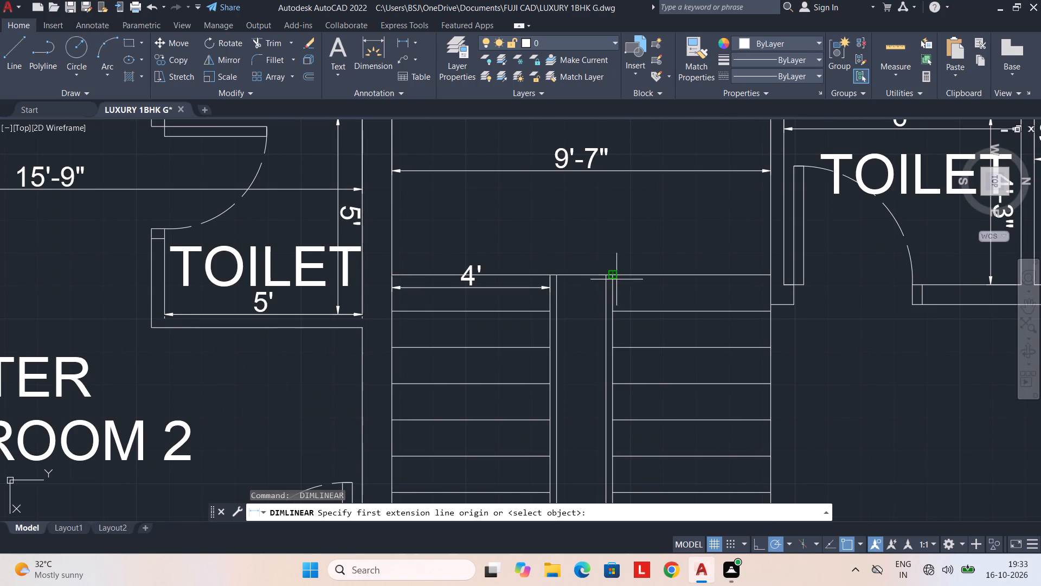
pyautogui.click(613, 276)
pyautogui.click(768, 278)
pyautogui.click(756, 290)
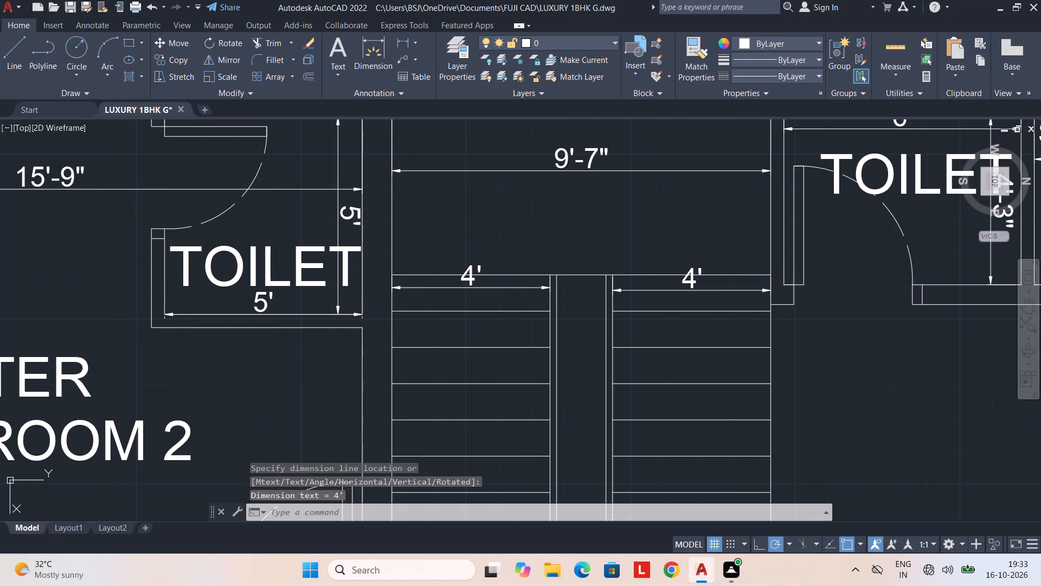
# Look over the parking plan and the balcony plan for spaces that still need dimensions.
pyautogui.scroll(-2, 704, 302)
pyautogui.moveTo(700, 319); pyautogui.dragTo(686, 251, button='middle')
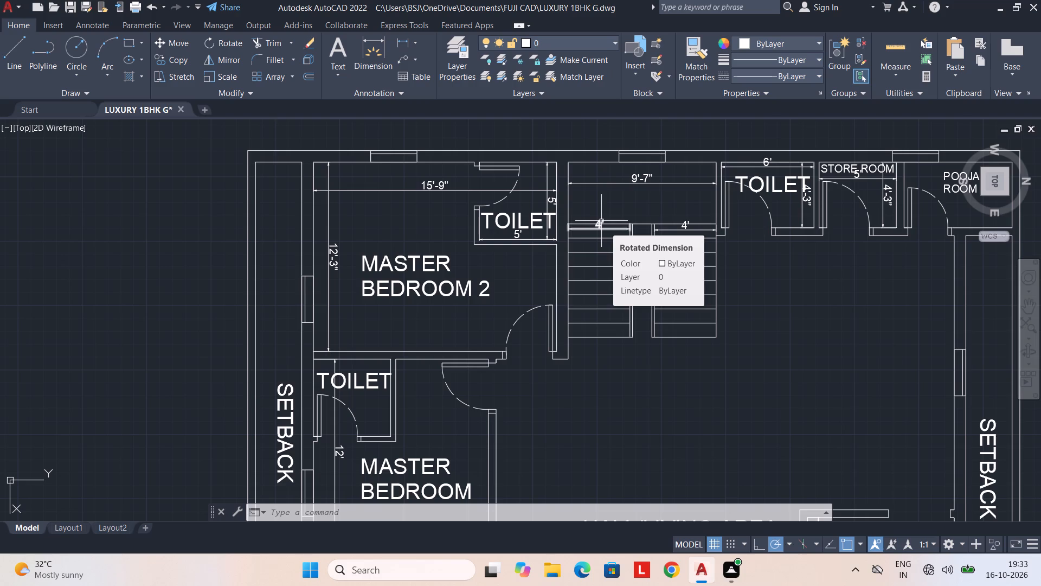
pyautogui.moveTo(654, 402); pyautogui.dragTo(637, 355, button='middle')
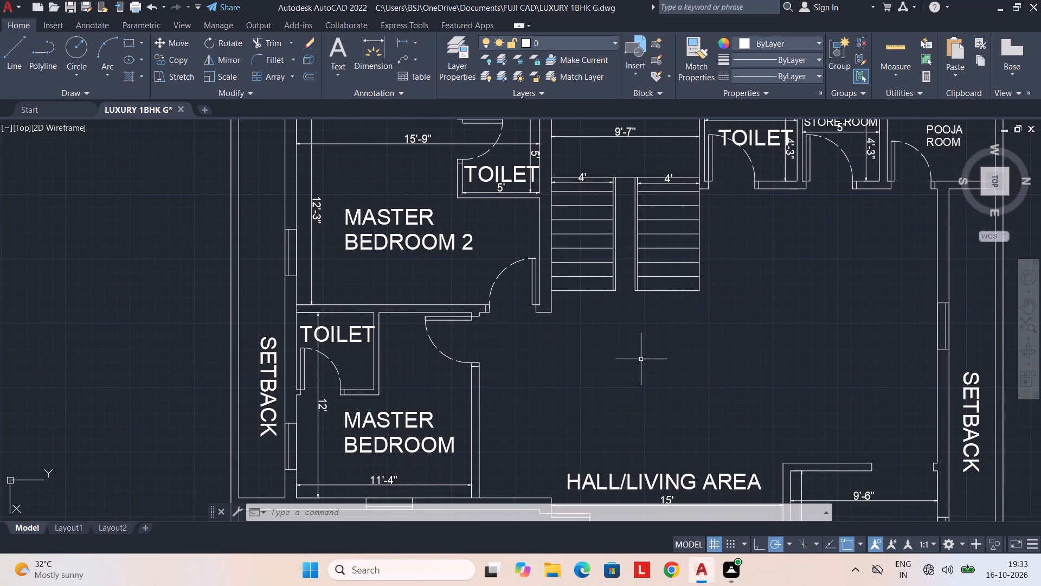
pyautogui.moveTo(641, 359); pyautogui.dragTo(576, 337, button='middle')
pyautogui.scroll(-2, 576, 337)
pyautogui.moveTo(576, 339); pyautogui.dragTo(544, 305, button='middle')
pyautogui.scroll(1, 545, 308)
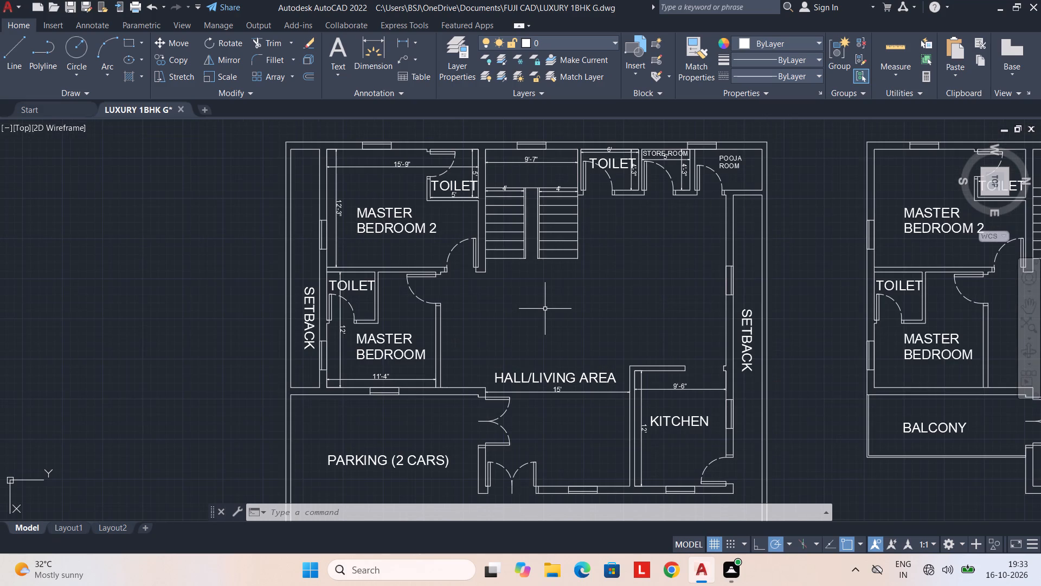
pyautogui.moveTo(468, 411); pyautogui.dragTo(440, 319, button='middle')
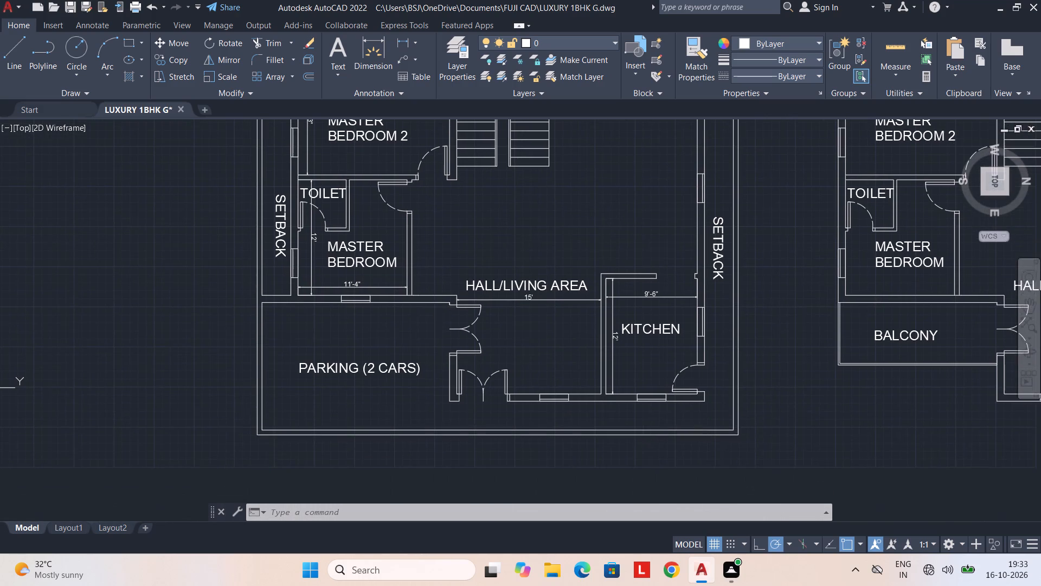
pyautogui.moveTo(806, 405); pyautogui.dragTo(677, 395, button='middle')
pyautogui.scroll(-2, 678, 393)
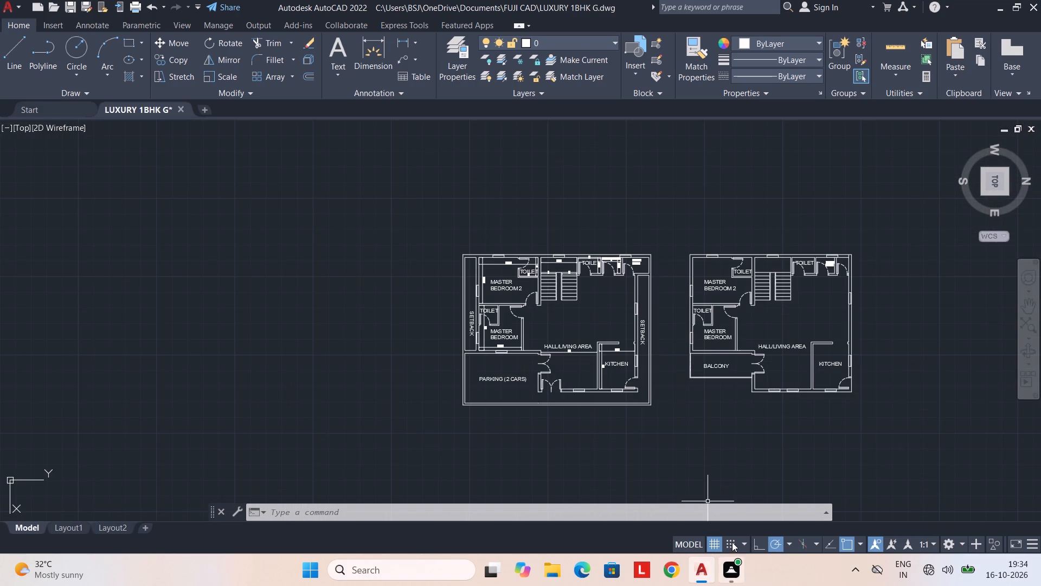
# Add a linear dimension for the setback's inner width beside Master Bedroom 2, near the top of the strip.
pyautogui.moveTo(523, 404); pyautogui.dragTo(472, 407, button='middle')
pyautogui.scroll(1, 471, 391)
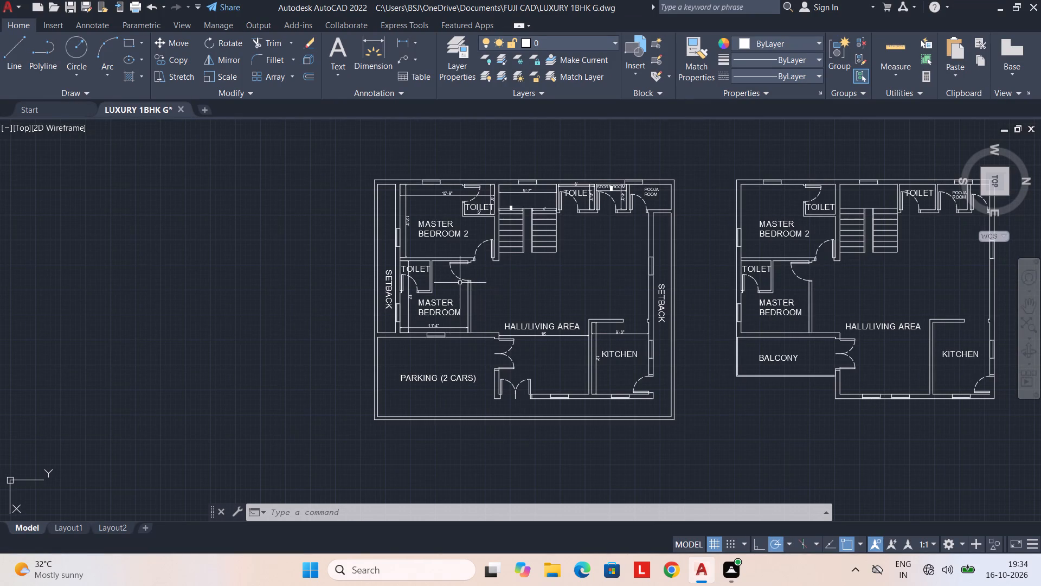
pyautogui.moveTo(402, 219); pyautogui.dragTo(412, 230, button='middle')
pyautogui.press('space')
pyautogui.scroll(3, 384, 195)
pyautogui.click(384, 195)
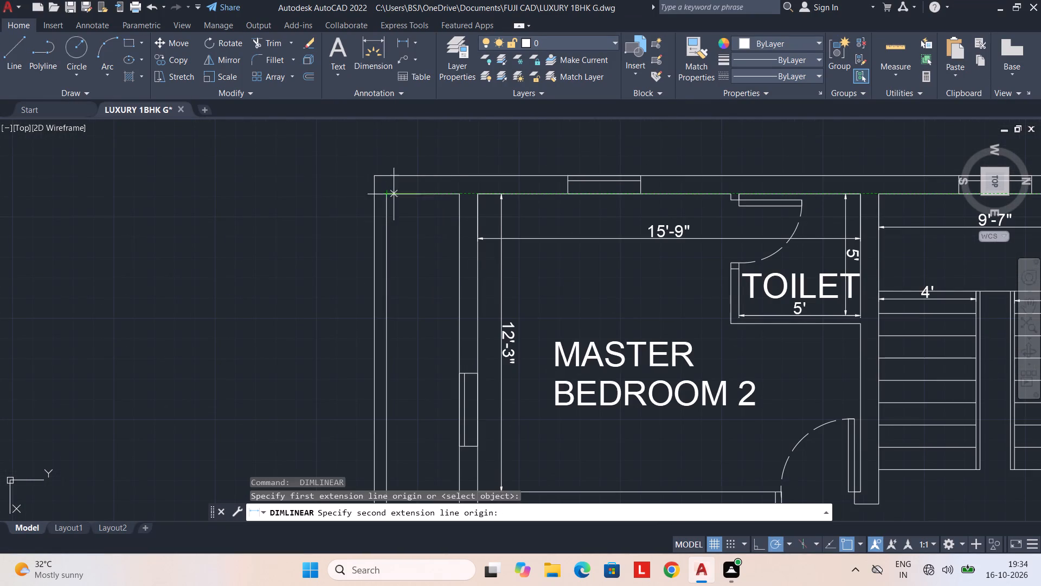
pyautogui.click(458, 195)
pyautogui.click(441, 248)
# Add a linear dimension for the inner width of the setback strip on the kitchen side, just below the Pooja Room.
pyautogui.moveTo(627, 284); pyautogui.dragTo(338, 287, button='middle')
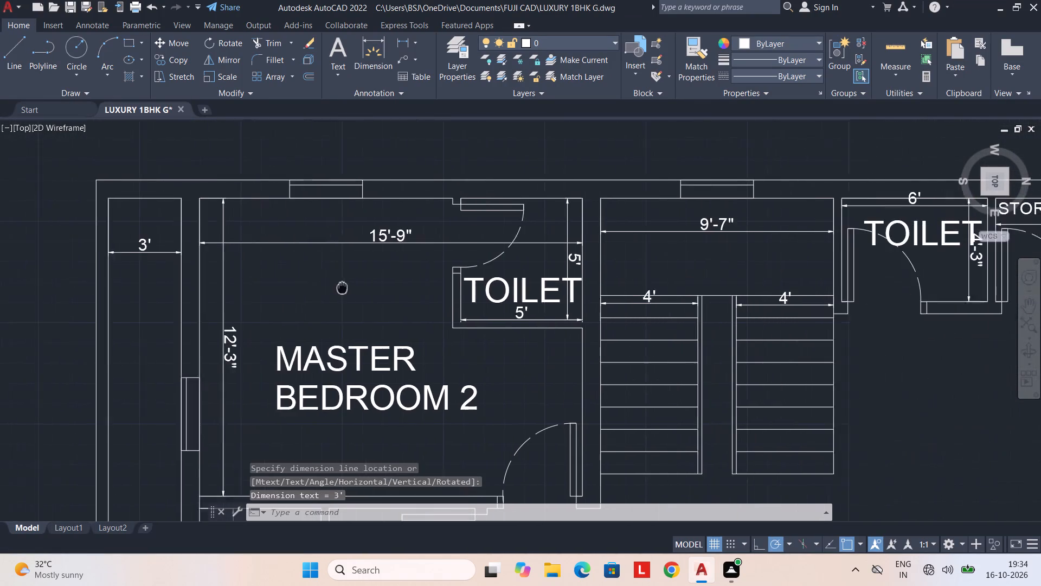
pyautogui.scroll(-1, 635, 305)
pyautogui.moveTo(635, 305); pyautogui.dragTo(370, 297, button='middle')
pyautogui.scroll(-2, 577, 301)
pyautogui.moveTo(600, 315); pyautogui.dragTo(584, 289, button='middle')
pyautogui.scroll(3, 632, 275)
pyautogui.press('space')
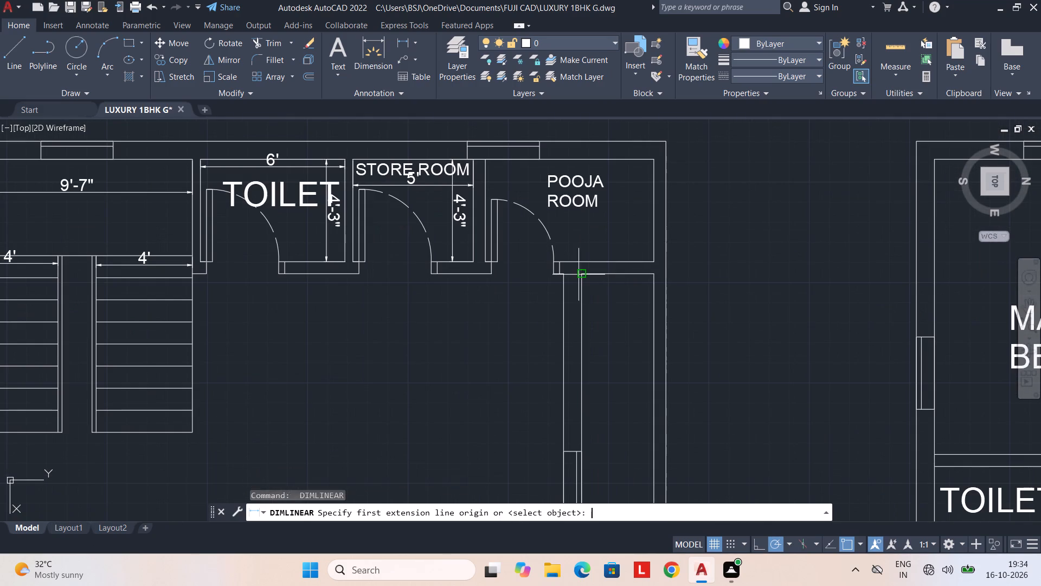
pyautogui.click(579, 275)
pyautogui.click(653, 276)
pyautogui.click(633, 310)
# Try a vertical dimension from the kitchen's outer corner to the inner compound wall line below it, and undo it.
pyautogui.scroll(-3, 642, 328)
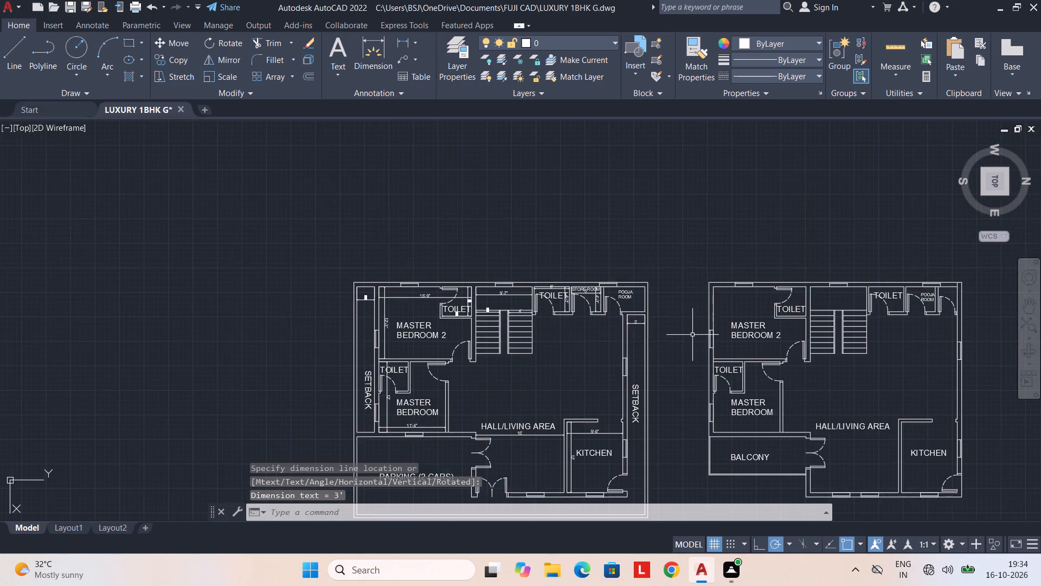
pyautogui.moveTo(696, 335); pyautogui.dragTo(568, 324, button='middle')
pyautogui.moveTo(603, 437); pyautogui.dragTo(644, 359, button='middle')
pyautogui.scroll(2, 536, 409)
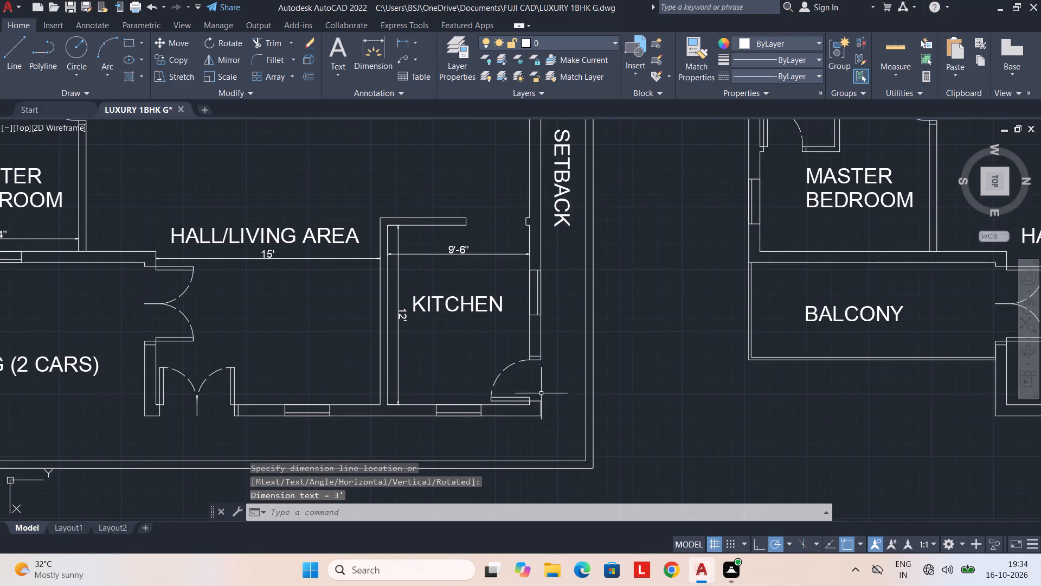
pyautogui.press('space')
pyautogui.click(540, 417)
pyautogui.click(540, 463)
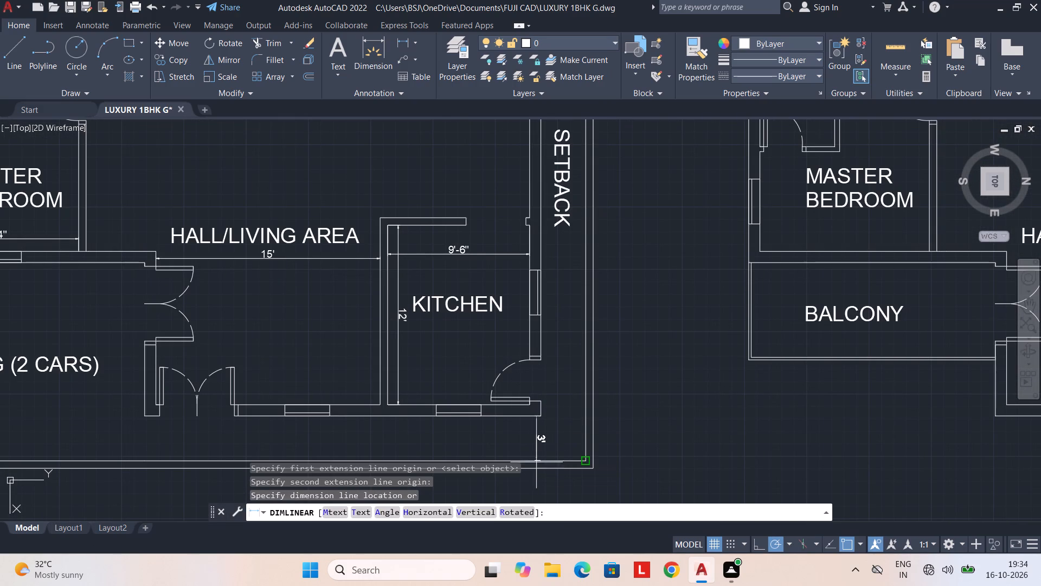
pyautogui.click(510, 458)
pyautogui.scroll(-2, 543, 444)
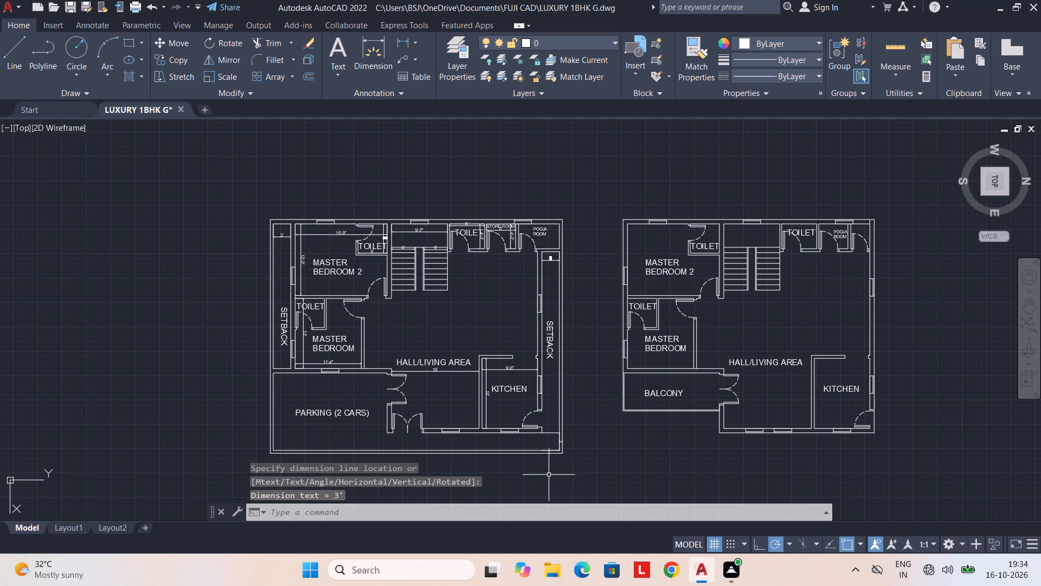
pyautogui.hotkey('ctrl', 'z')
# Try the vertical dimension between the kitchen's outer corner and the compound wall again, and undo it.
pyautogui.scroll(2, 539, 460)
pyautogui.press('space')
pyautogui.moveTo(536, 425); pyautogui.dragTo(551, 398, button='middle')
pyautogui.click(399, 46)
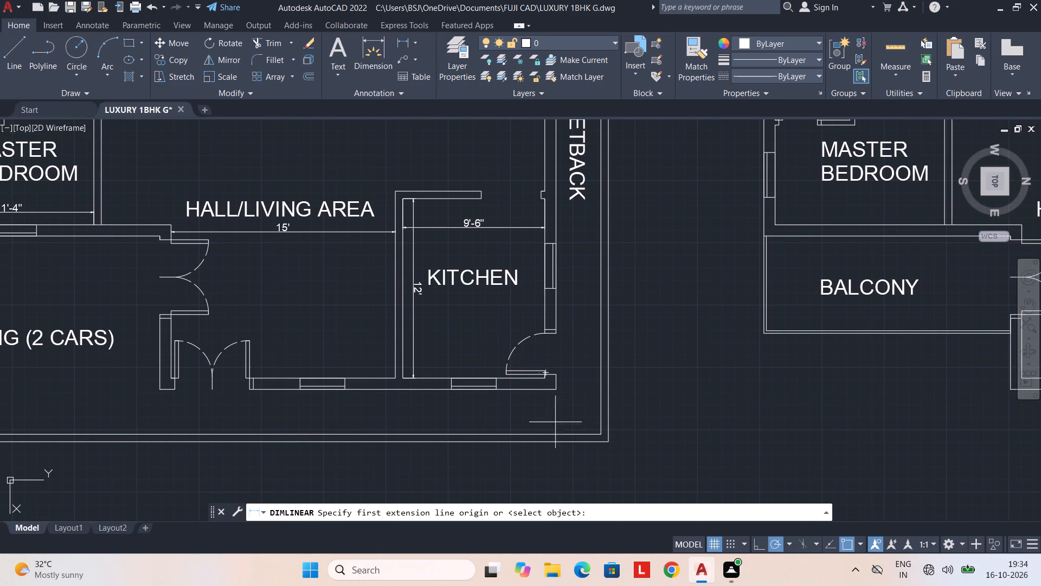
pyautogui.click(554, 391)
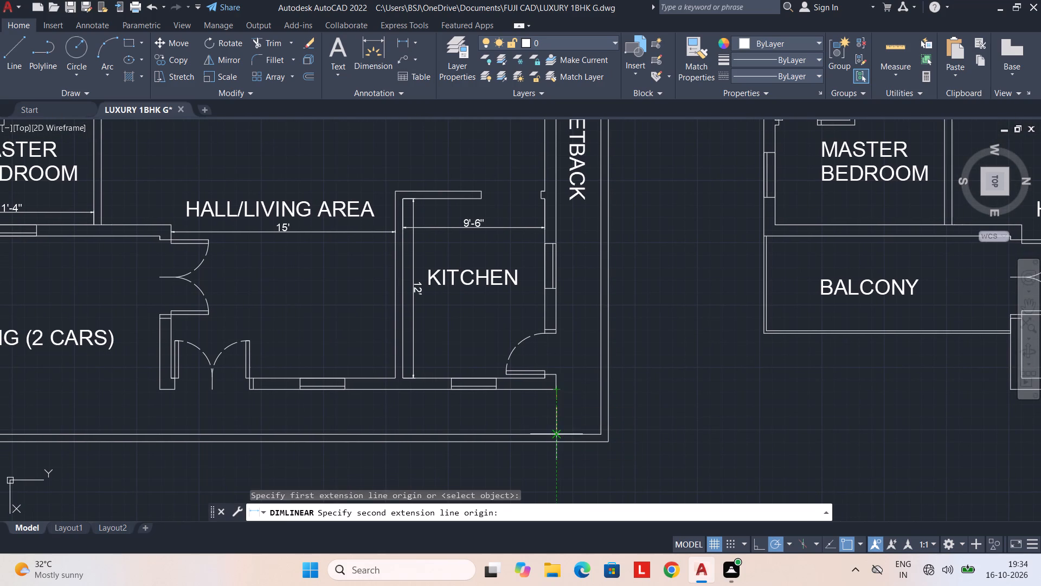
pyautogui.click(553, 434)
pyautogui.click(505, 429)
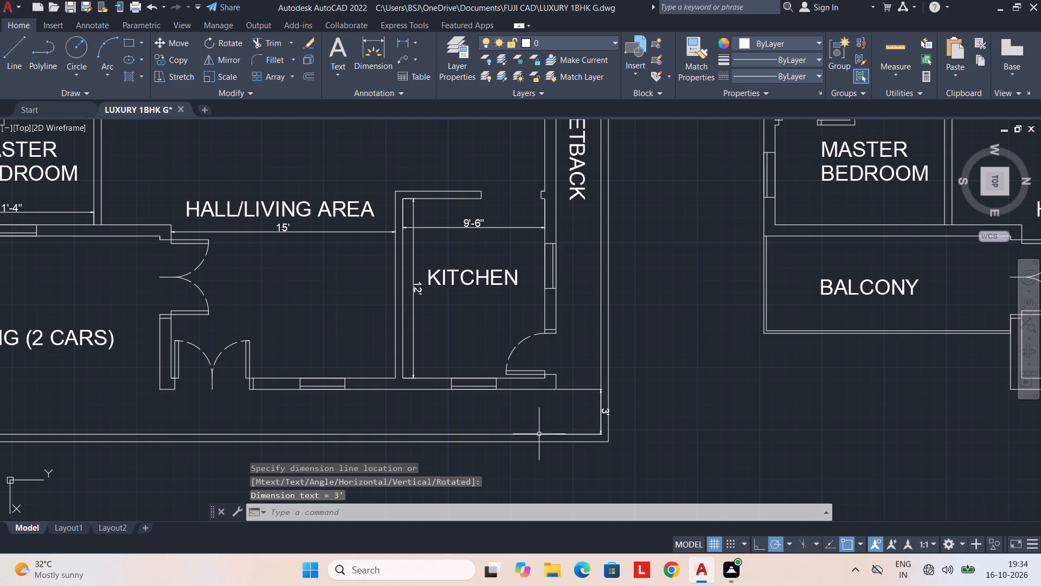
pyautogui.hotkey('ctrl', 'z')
# Add a vertical linear dimension from the kitchen's outer corner to the inner compound wall line, placed below the kitchen window.
pyautogui.click(397, 39)
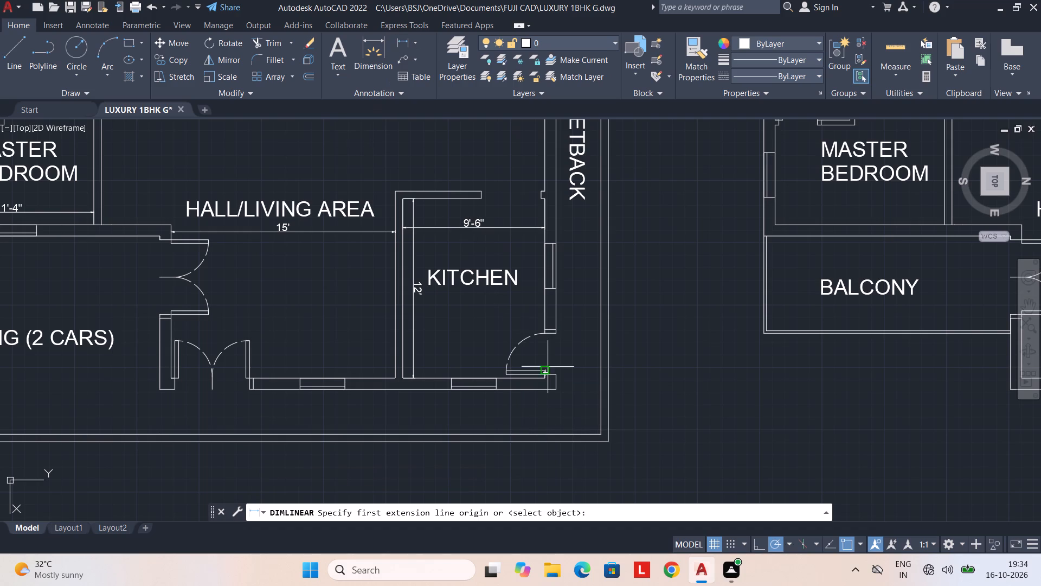
pyautogui.click(552, 390)
pyautogui.click(558, 434)
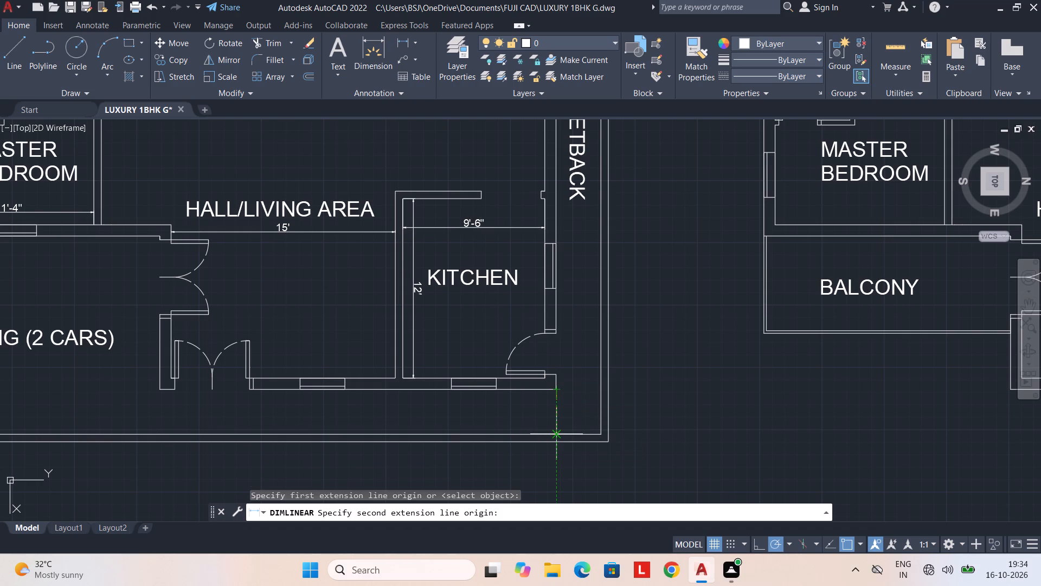
pyautogui.click(446, 426)
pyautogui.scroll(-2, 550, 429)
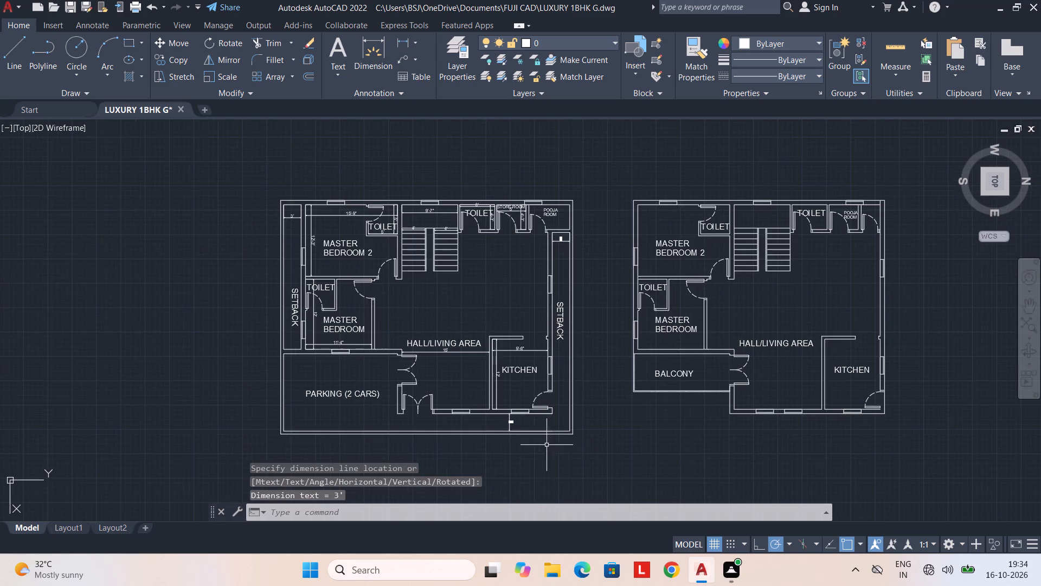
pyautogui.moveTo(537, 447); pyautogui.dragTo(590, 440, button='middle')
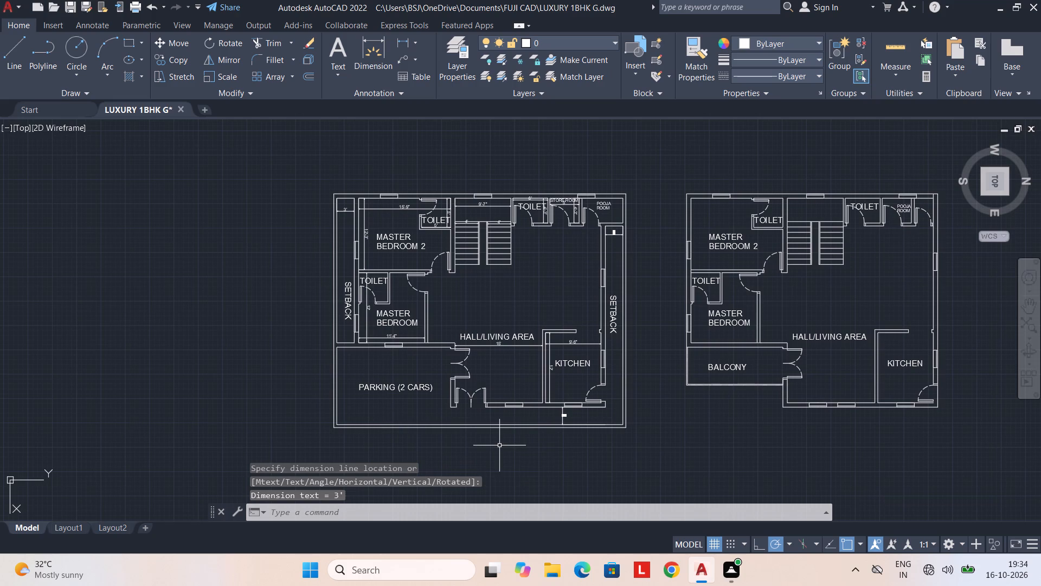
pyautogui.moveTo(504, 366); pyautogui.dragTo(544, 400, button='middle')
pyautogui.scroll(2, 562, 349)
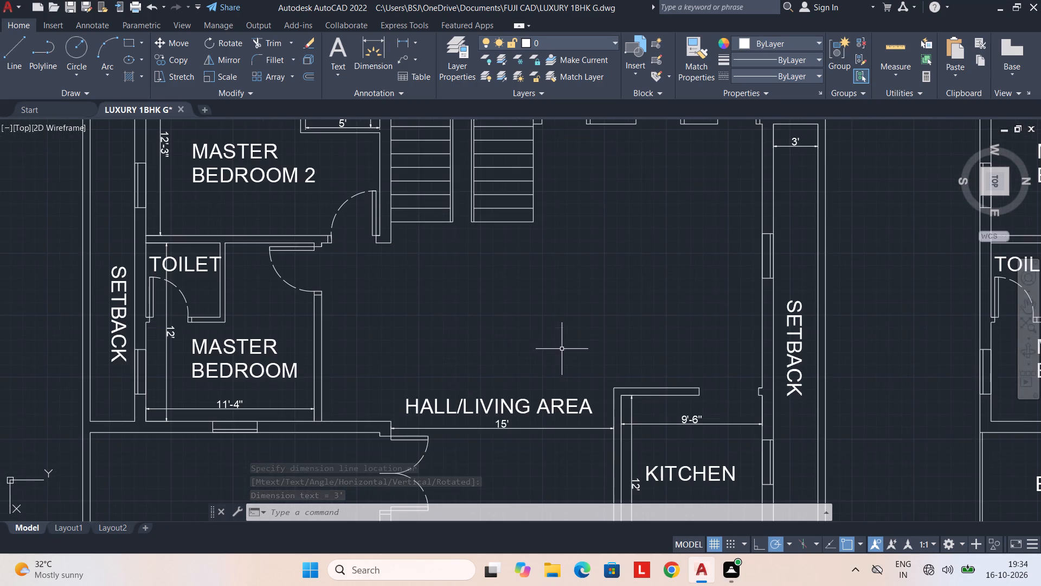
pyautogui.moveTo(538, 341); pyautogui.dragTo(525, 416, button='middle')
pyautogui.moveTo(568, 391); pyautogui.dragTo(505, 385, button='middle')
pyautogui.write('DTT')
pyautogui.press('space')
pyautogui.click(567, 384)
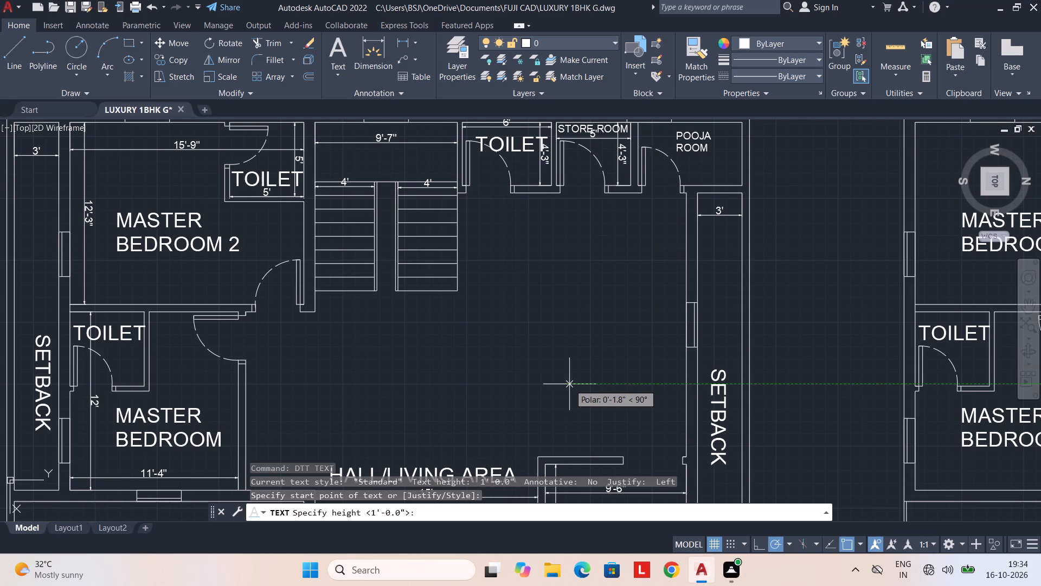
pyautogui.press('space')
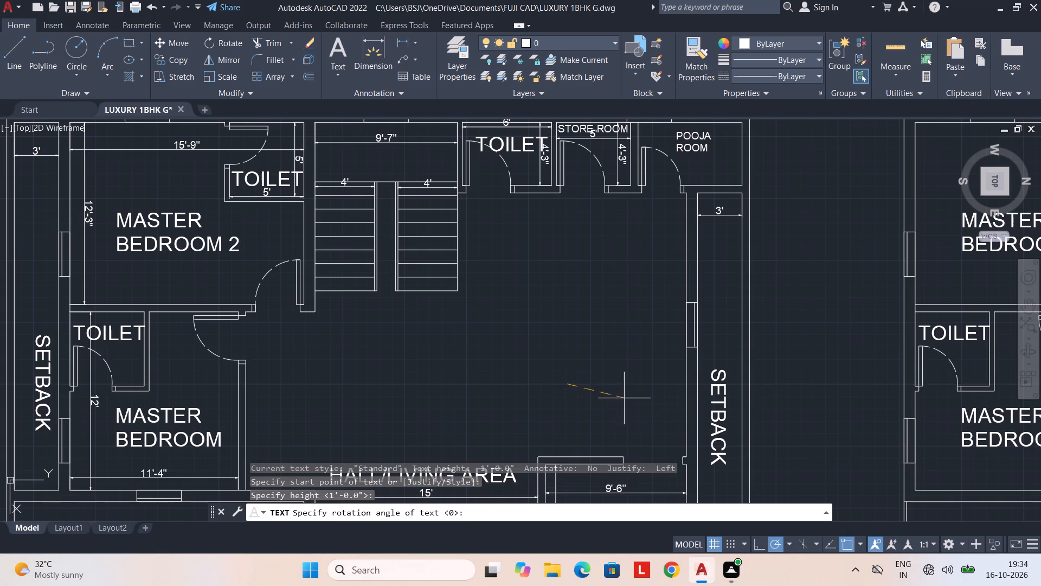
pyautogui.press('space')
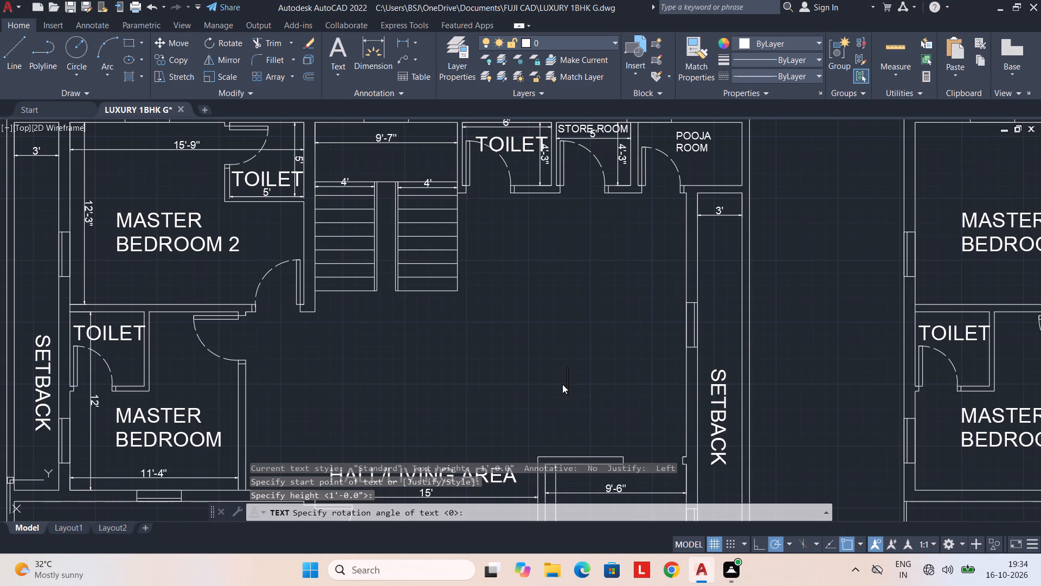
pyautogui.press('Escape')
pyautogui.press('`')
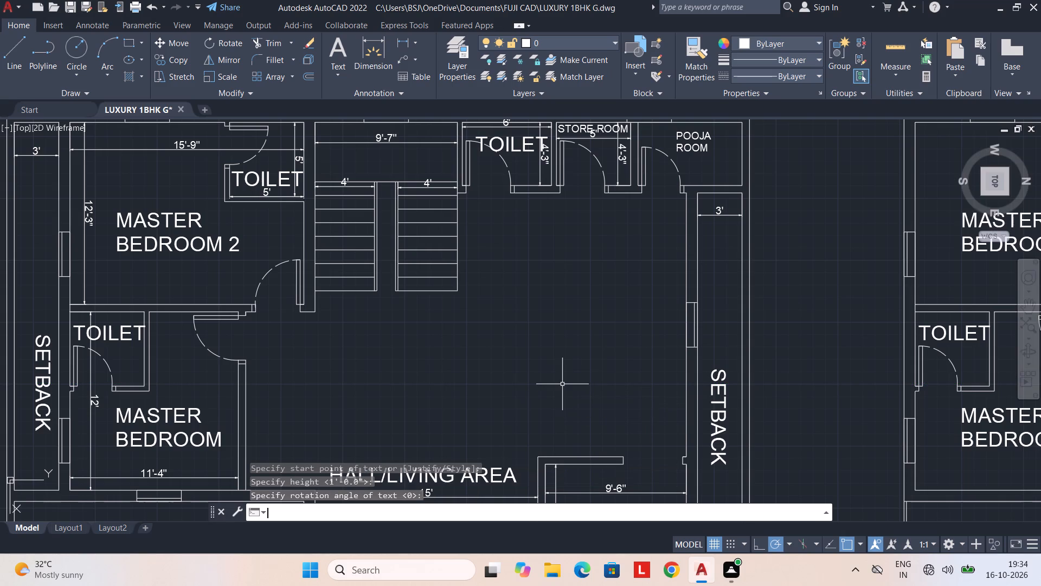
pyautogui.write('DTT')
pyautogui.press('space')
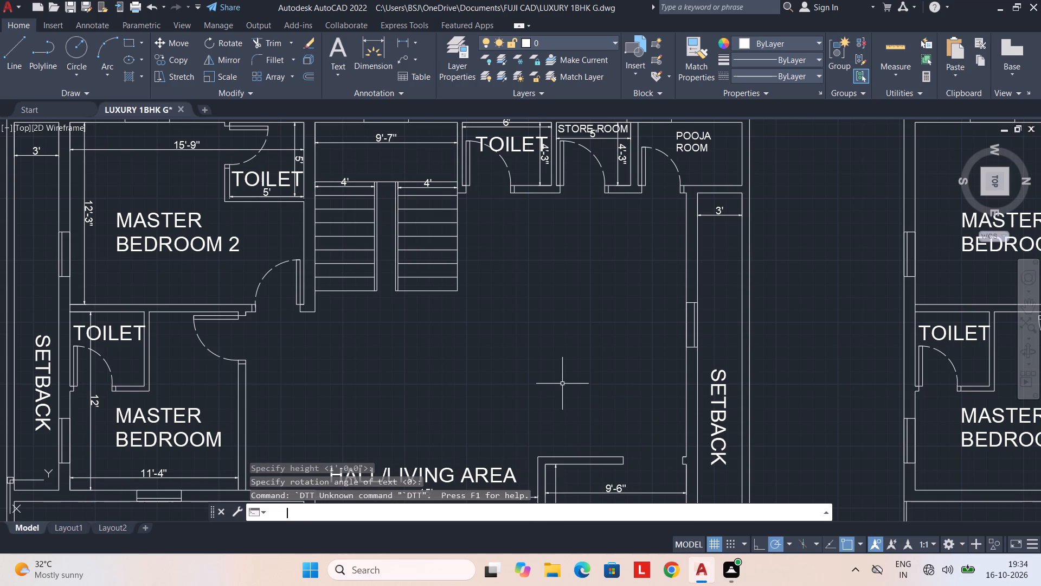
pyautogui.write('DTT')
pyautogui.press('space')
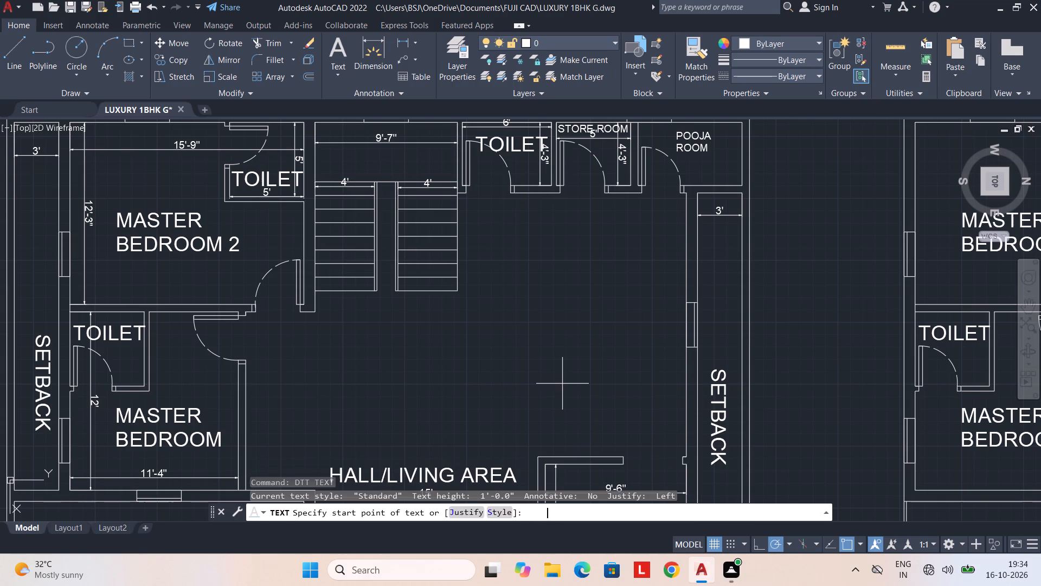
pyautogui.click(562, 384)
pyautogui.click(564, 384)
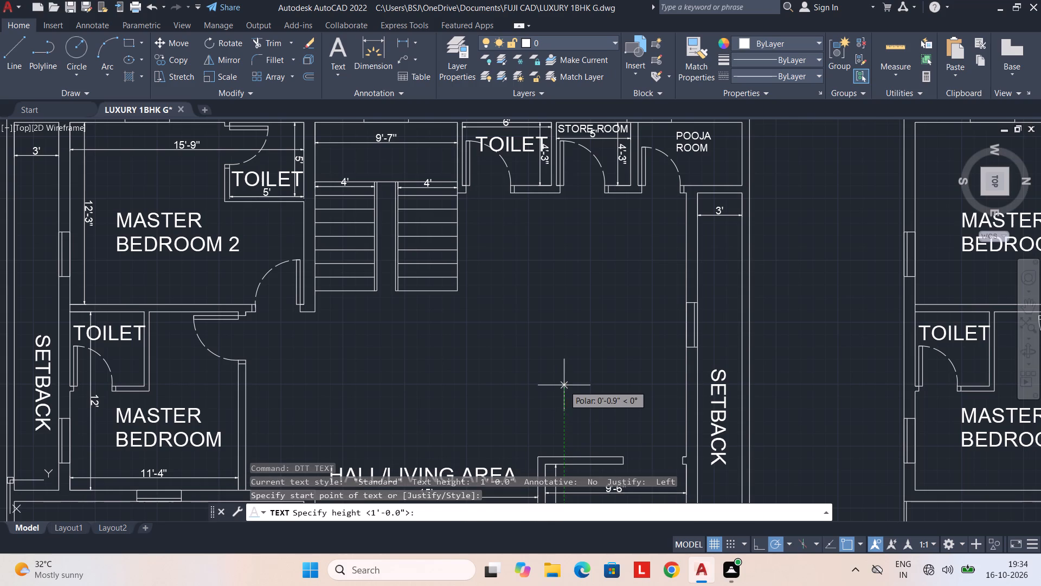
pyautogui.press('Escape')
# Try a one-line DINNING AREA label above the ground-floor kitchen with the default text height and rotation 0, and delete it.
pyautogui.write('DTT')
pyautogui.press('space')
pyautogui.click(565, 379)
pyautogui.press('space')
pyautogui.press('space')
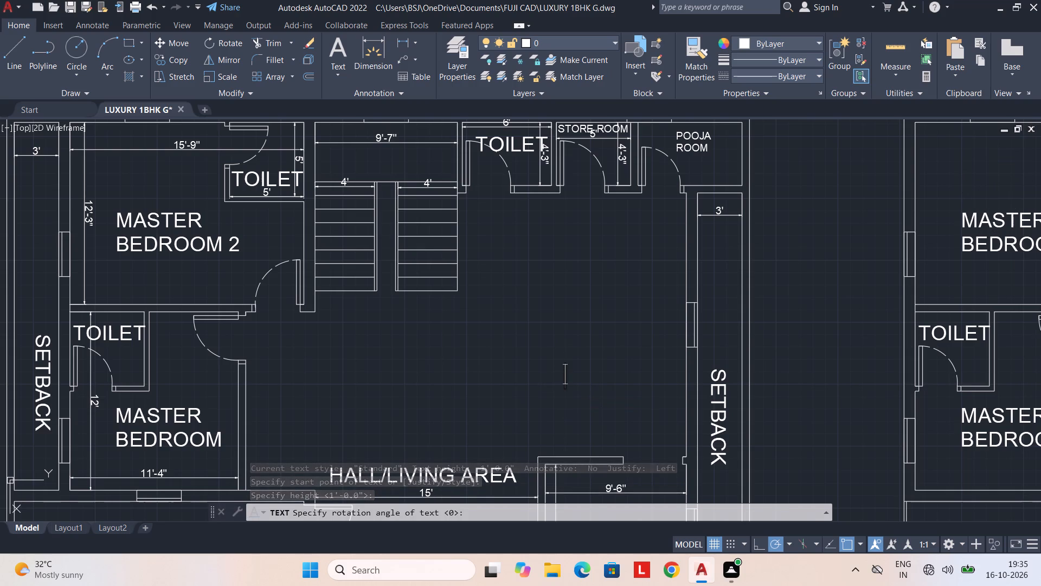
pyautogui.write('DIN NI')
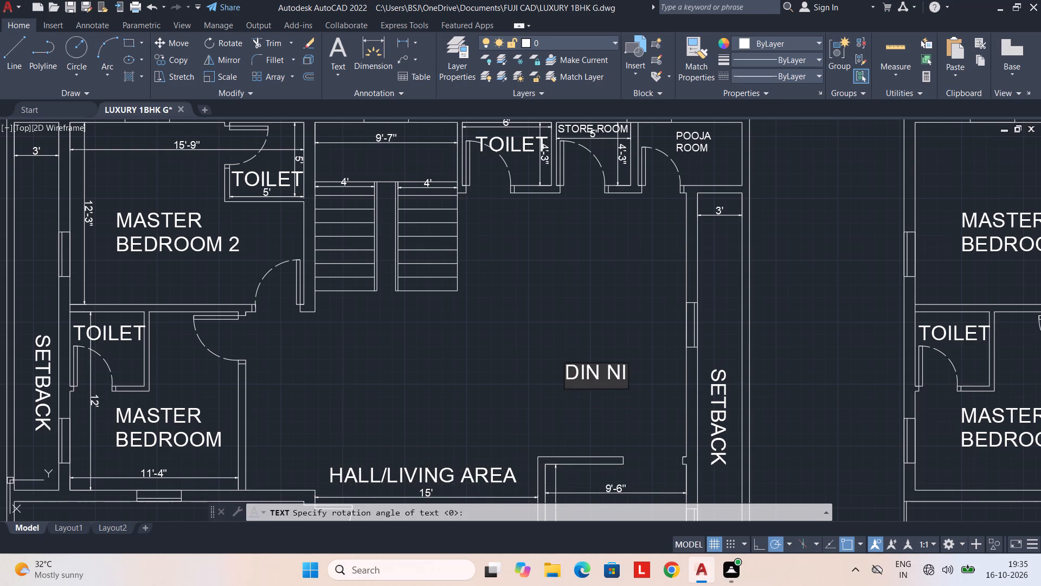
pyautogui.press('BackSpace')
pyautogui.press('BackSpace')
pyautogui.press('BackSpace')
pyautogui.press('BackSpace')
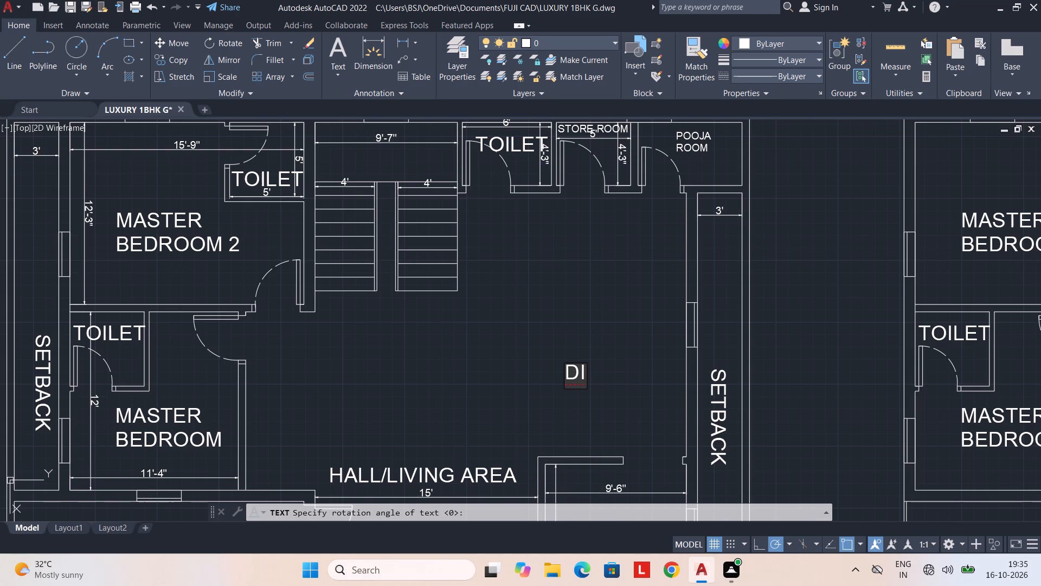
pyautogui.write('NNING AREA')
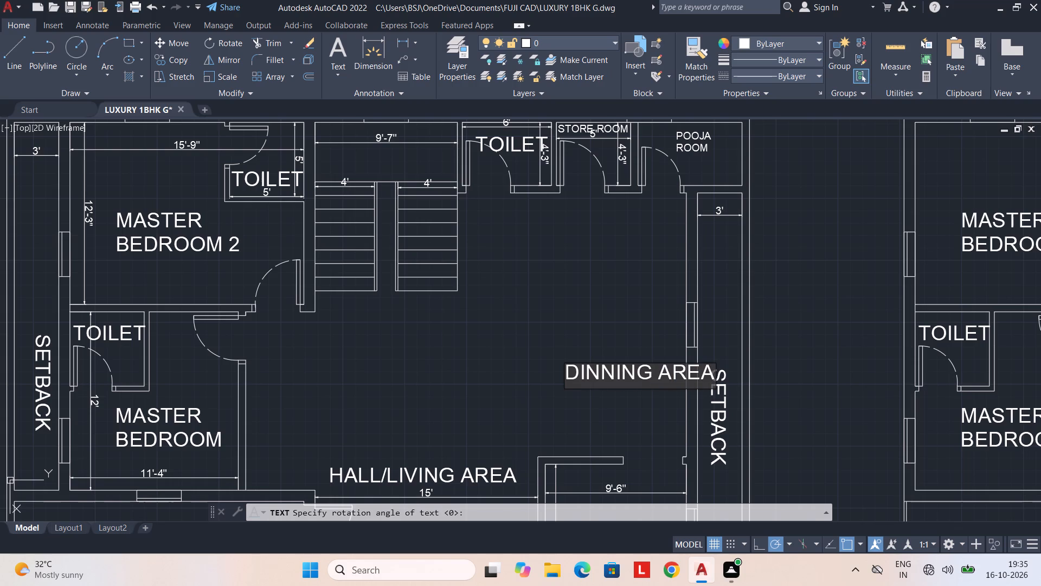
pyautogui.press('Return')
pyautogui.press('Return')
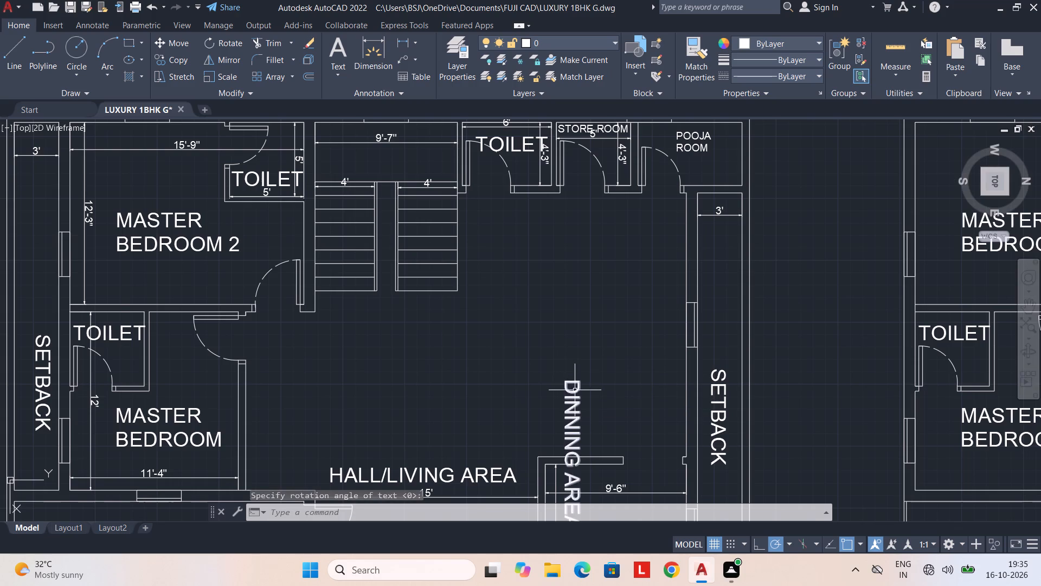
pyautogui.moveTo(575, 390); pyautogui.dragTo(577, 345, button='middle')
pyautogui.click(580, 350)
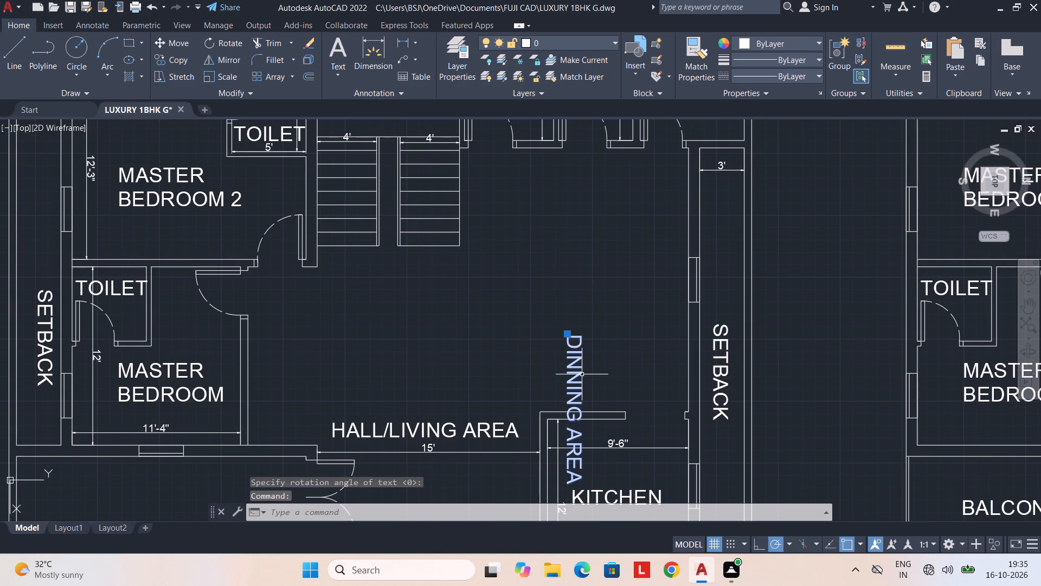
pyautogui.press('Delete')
# Add the two-line text DINNING / AREA above the ground-floor kitchen, at the default 1'-0" height and a 90-degree rotation angle.
pyautogui.moveTo(579, 368); pyautogui.dragTo(576, 373, button='middle')
pyautogui.write('SD')
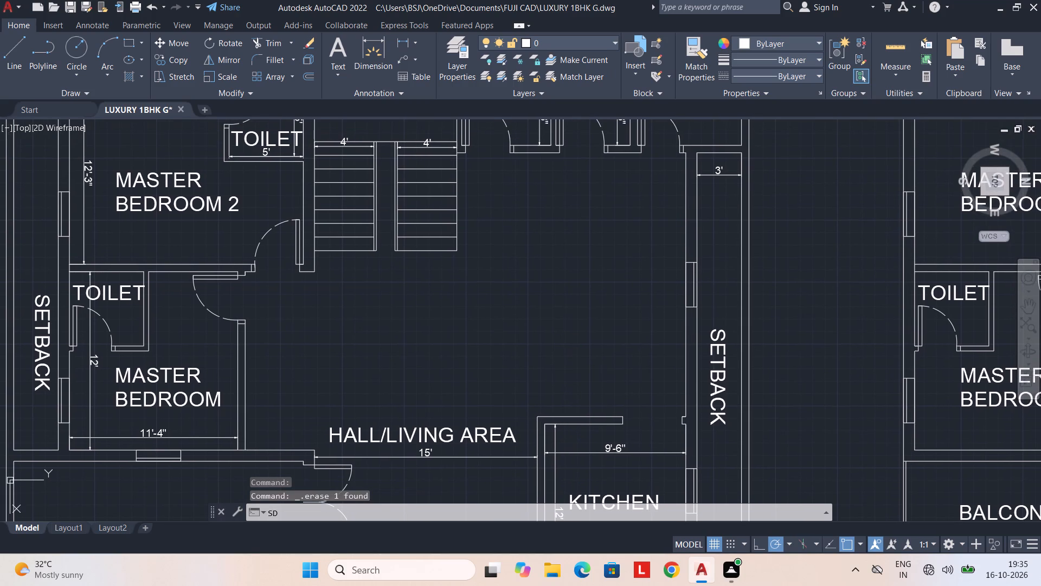
pyautogui.press('BackSpace')
pyautogui.press('BackSpace')
pyautogui.write('DTT')
pyautogui.press('space')
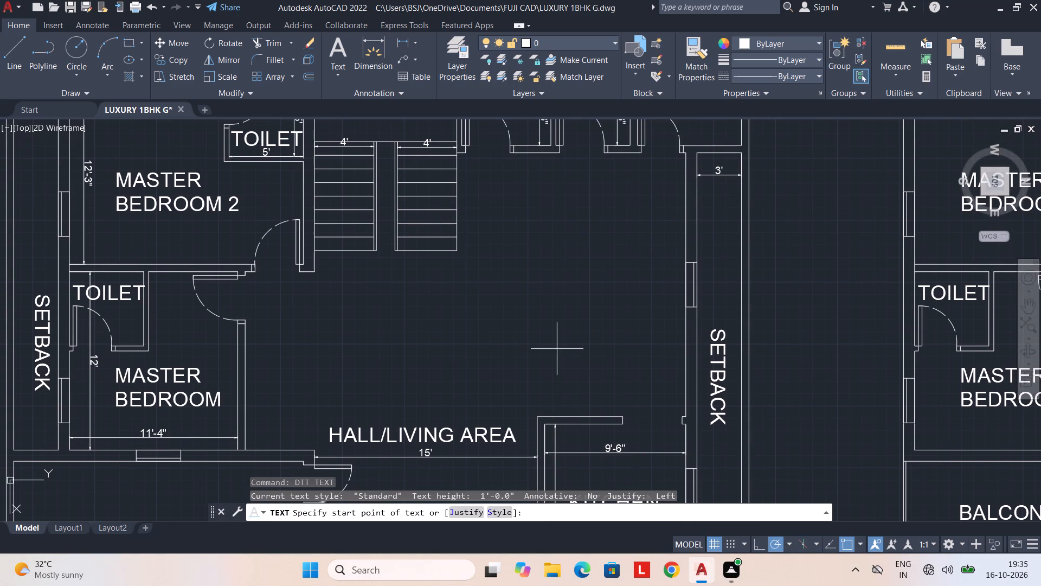
pyautogui.click(557, 336)
pyautogui.press('space')
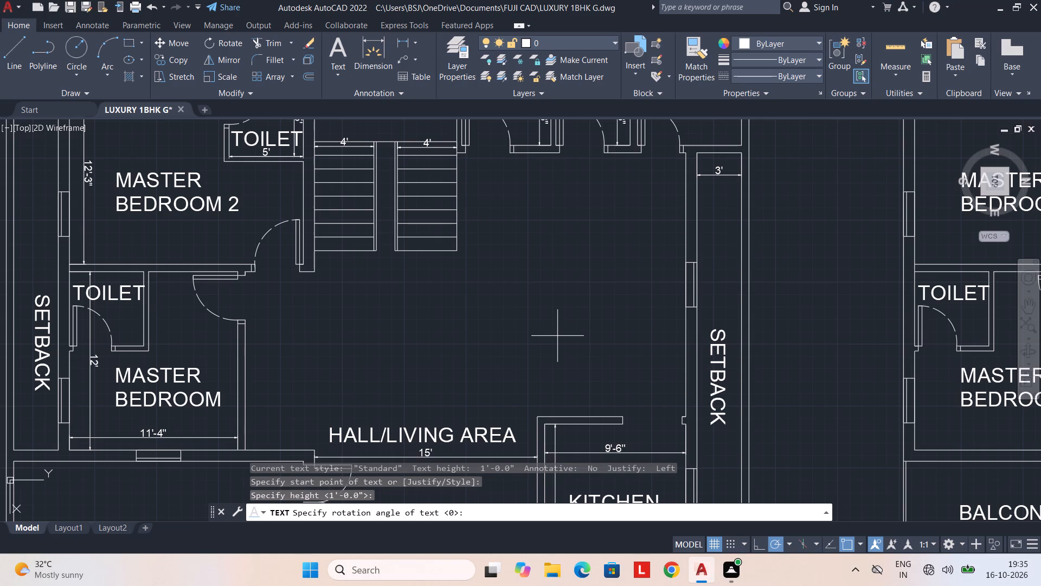
pyautogui.write('90')
pyautogui.press('Return')
pyautogui.write('DINN')
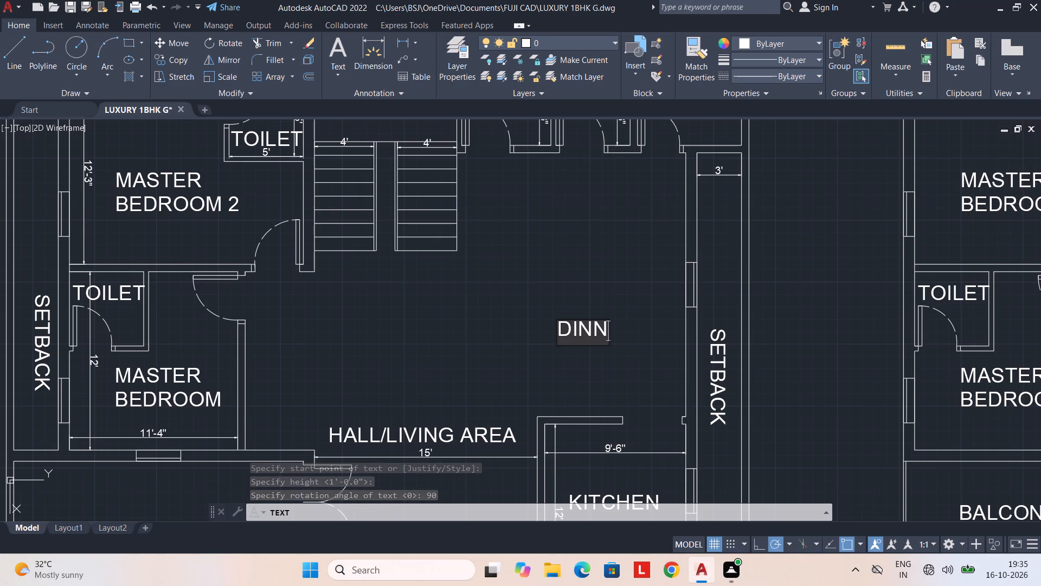
pyautogui.write('IG')
pyautogui.press('Return')
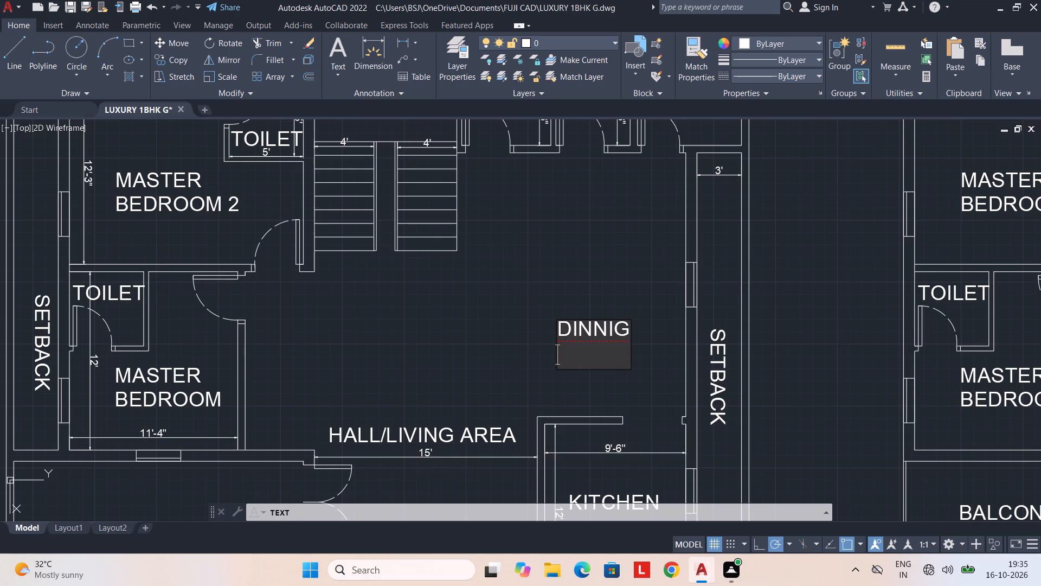
pyautogui.write('ARERA')
pyautogui.press('BackSpace')
pyautogui.press('BackSpace')
pyautogui.press('BackSpace')
pyautogui.press('BackSpace')
pyautogui.press('BackSpace')
pyautogui.press('BackSpace')
pyautogui.press('BackSpace')
pyautogui.press('BackSpace')
pyautogui.press('BackSpace')
pyautogui.press('BackSpace')
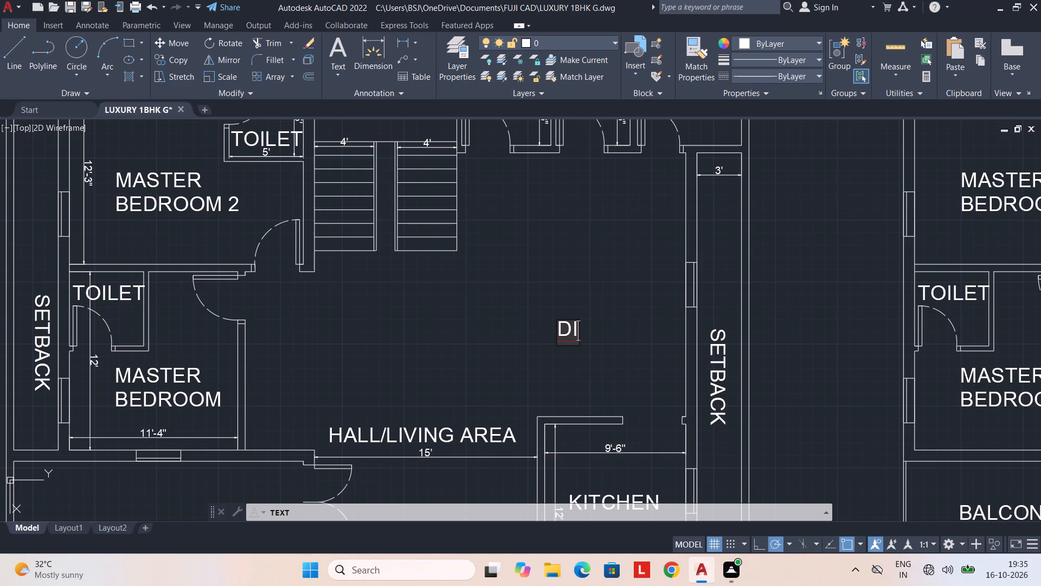
pyautogui.write('NNING')
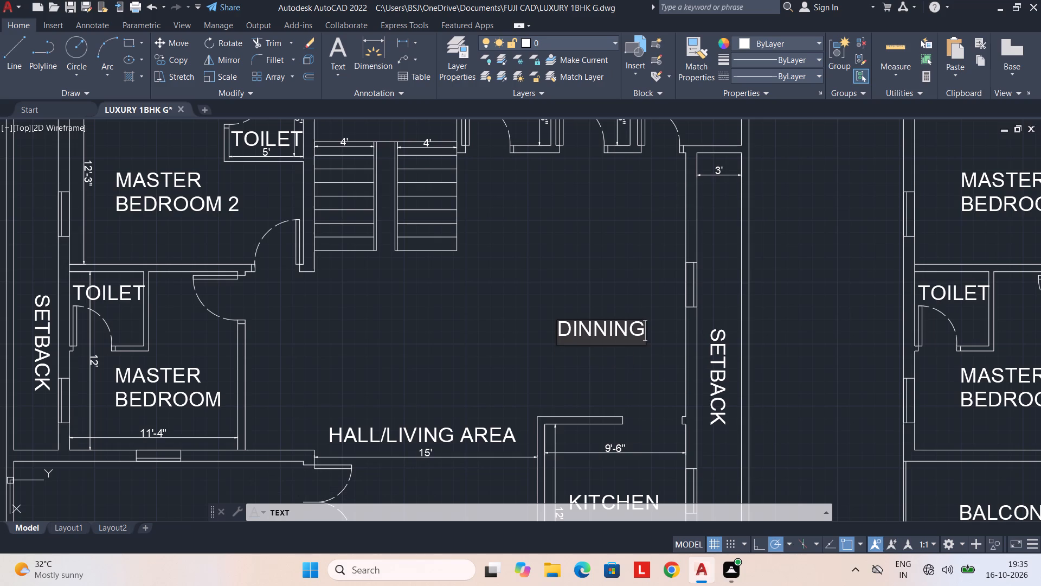
pyautogui.press('Return')
pyautogui.write('AREA')
pyautogui.press('Return')
pyautogui.press('Return')
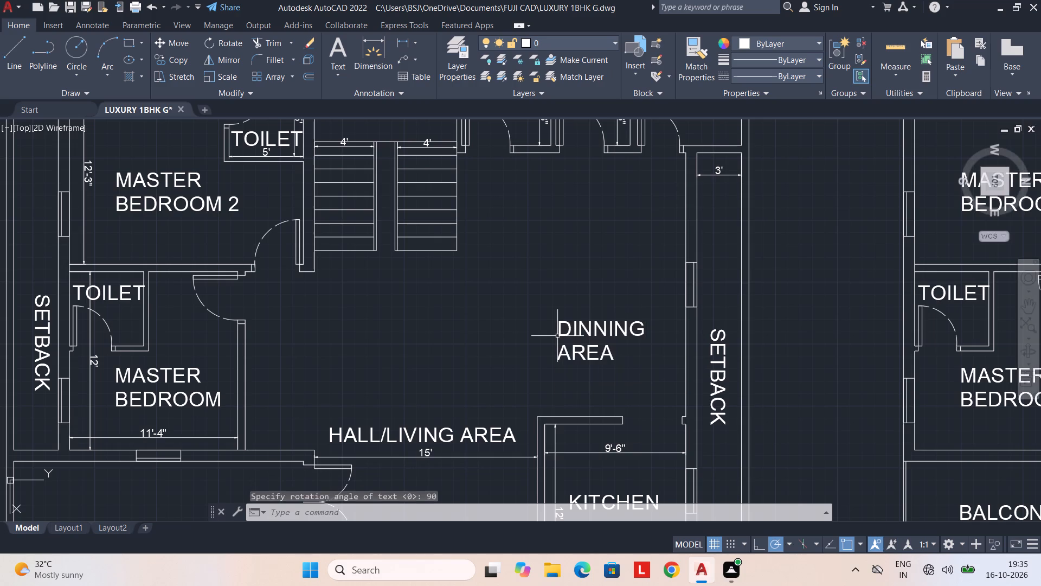
# Copy both lines of the DINNING AREA label straight across to the matching spot above the kitchen in the balcony floor plan, about 57'-3" away.
pyautogui.scroll(-1, 589, 304)
pyautogui.middleClick(586, 304)
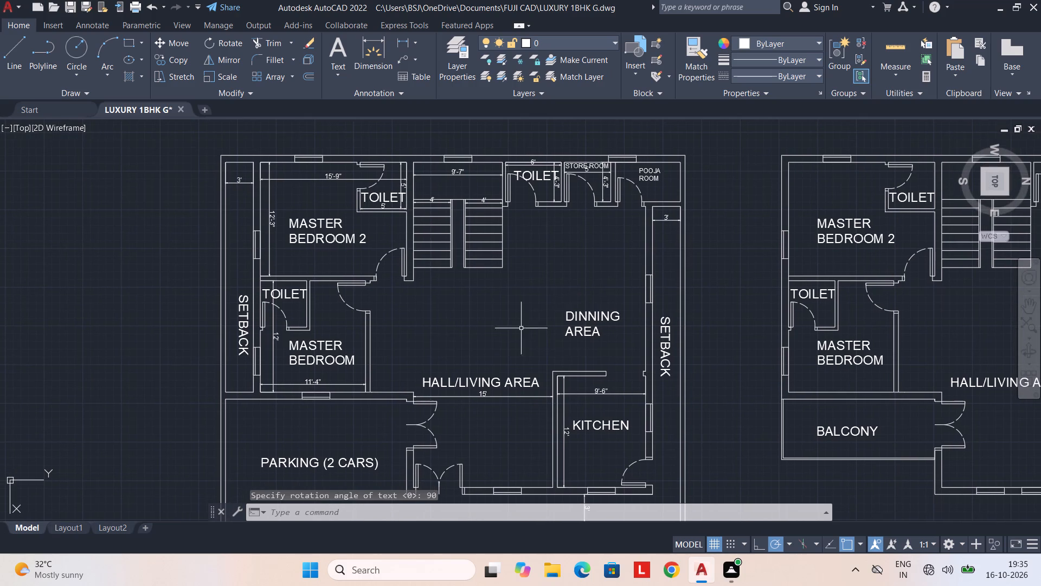
pyautogui.moveTo(520, 328); pyautogui.dragTo(438, 332, button='middle')
pyautogui.click(502, 319)
pyautogui.click(501, 335)
pyautogui.write('CO')
pyautogui.press('space')
pyautogui.click(518, 345)
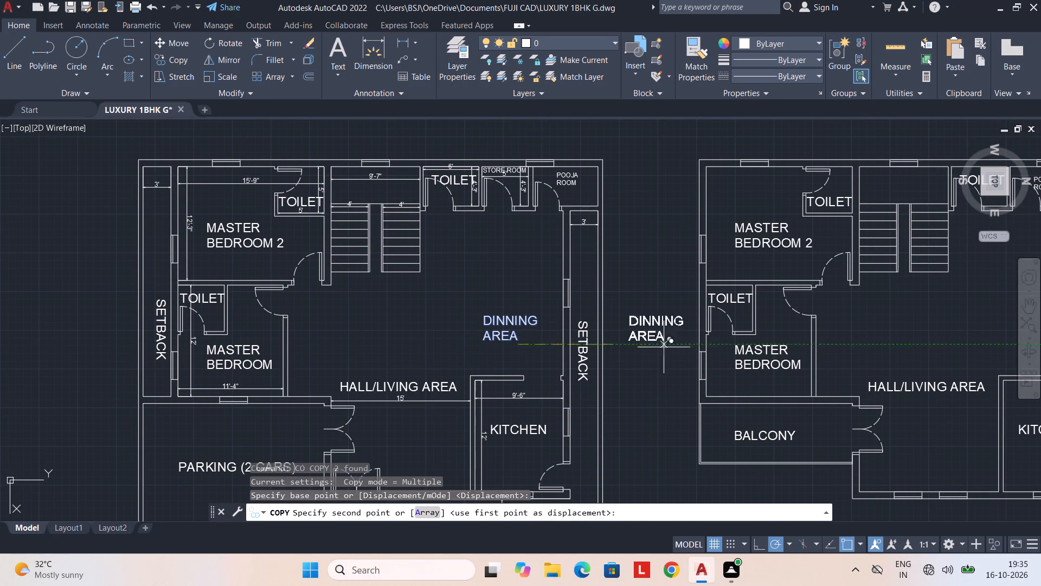
pyautogui.moveTo(882, 346); pyautogui.dragTo(503, 351, button='middle')
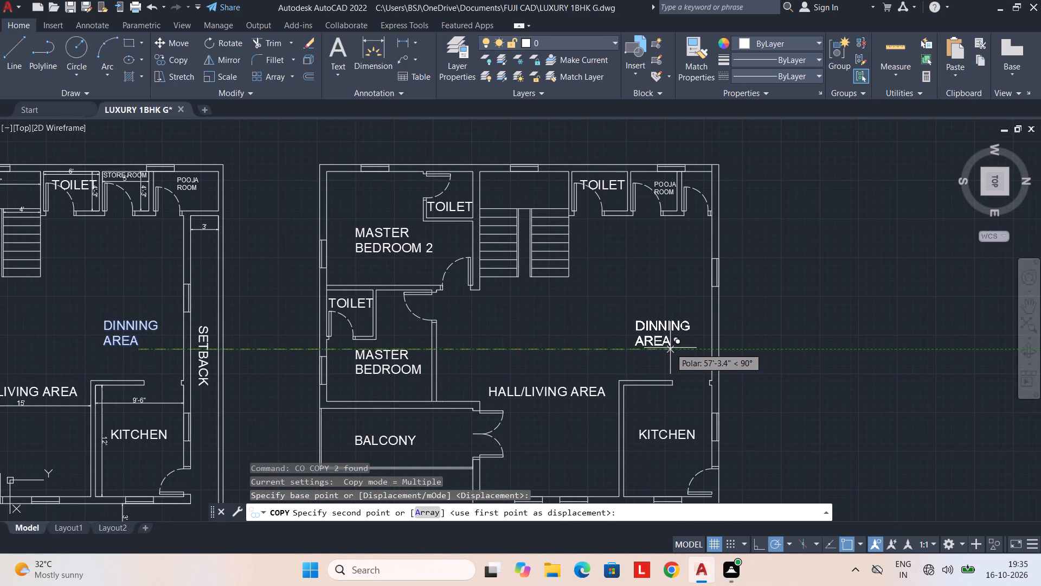
pyautogui.click(670, 348)
pyautogui.press('Escape')
# Add the two-line text STORE / ROOM, 6" high at 90 degrees rotation, in the small room beside the Pooja Room of the balcony floor plan.
pyautogui.scroll(-2, 494, 345)
pyautogui.moveTo(494, 345); pyautogui.dragTo(534, 358, button='middle')
pyautogui.scroll(2, 532, 352)
pyautogui.moveTo(533, 354); pyautogui.dragTo(613, 361, button='middle')
pyautogui.moveTo(363, 355); pyautogui.dragTo(387, 358, button='middle')
pyautogui.moveTo(545, 323); pyautogui.dragTo(430, 345, button='middle')
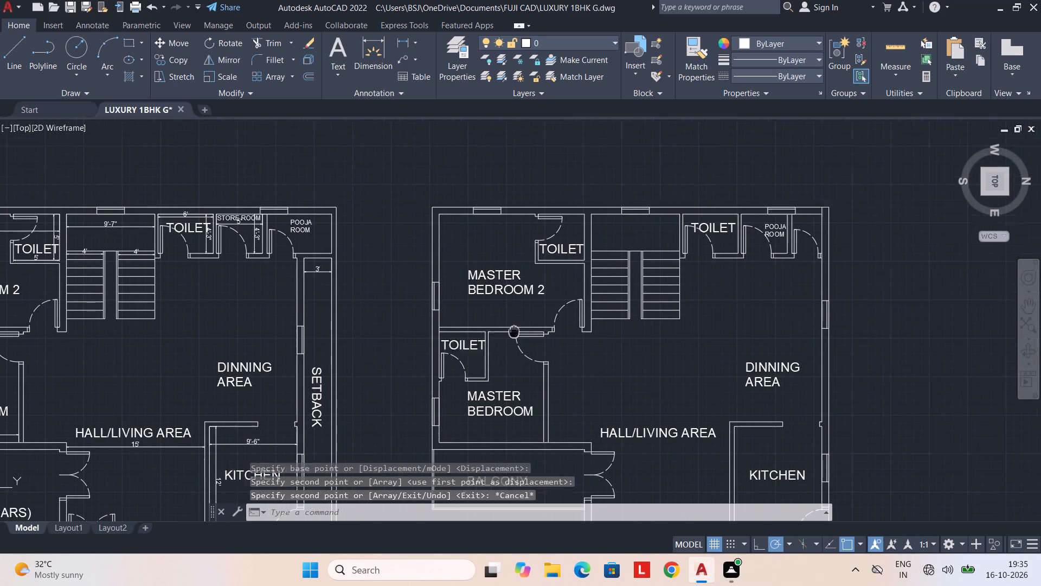
pyautogui.moveTo(430, 345); pyautogui.dragTo(363, 349, button='middle')
pyautogui.scroll(2, 643, 302)
pyautogui.moveTo(614, 272); pyautogui.dragTo(558, 424, button='middle')
pyautogui.scroll(2, 608, 306)
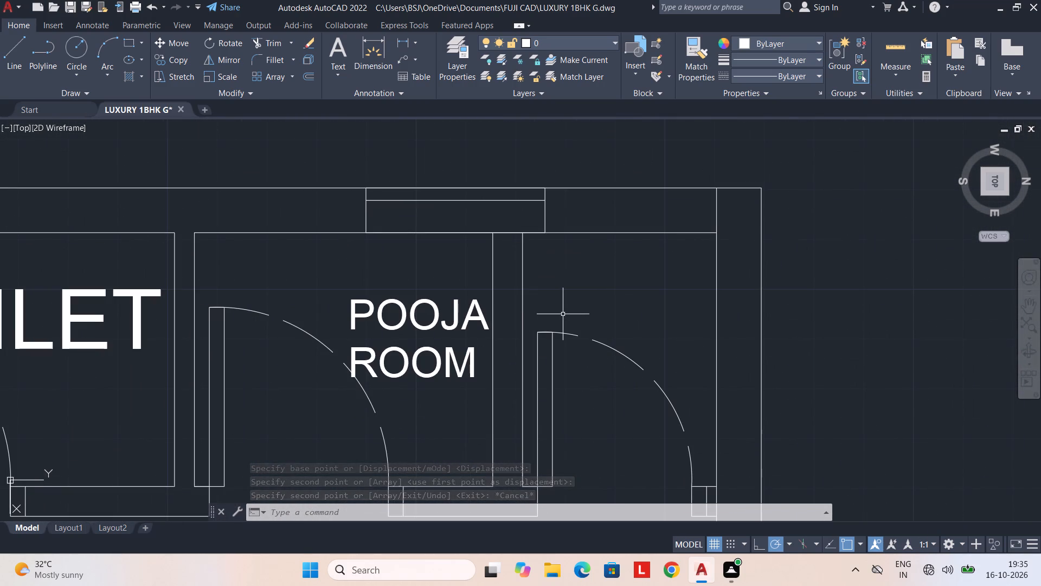
pyautogui.write('DTT')
pyautogui.press('space')
pyautogui.click(567, 286)
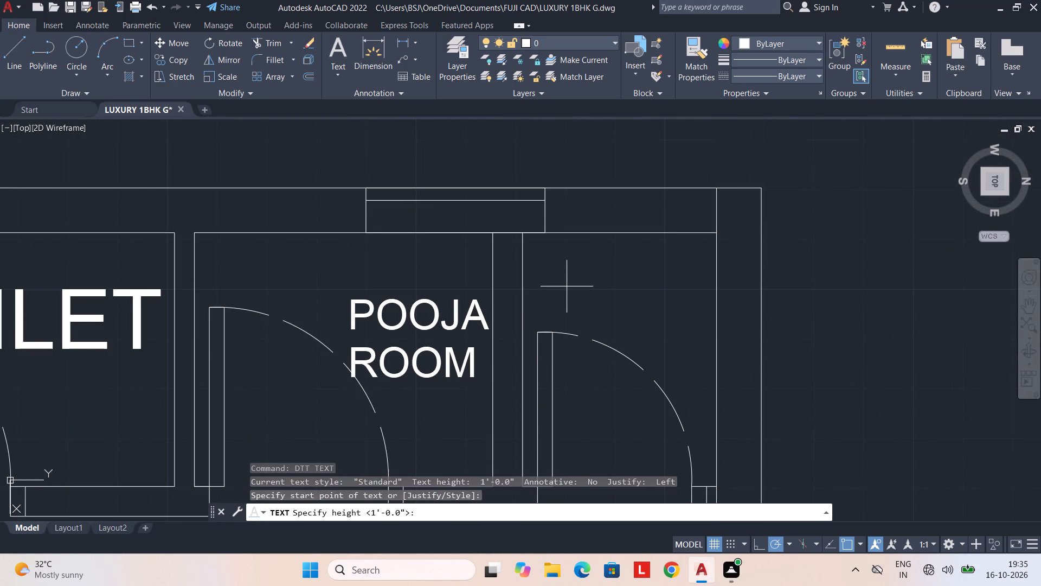
pyautogui.write('6"')
pyautogui.press('Return')
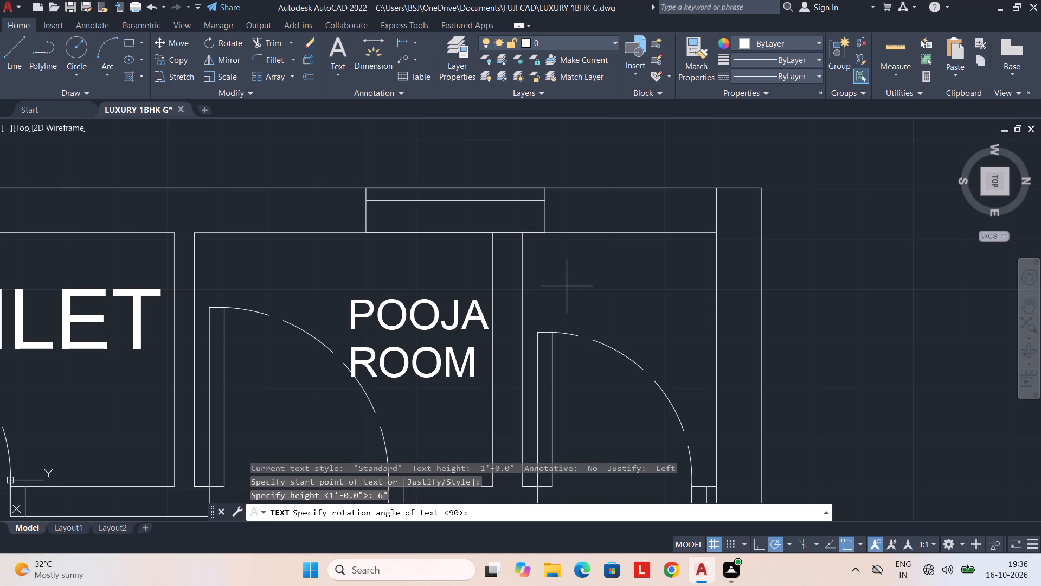
pyautogui.press('Return')
pyautogui.write('STORE')
pyautogui.press('Return')
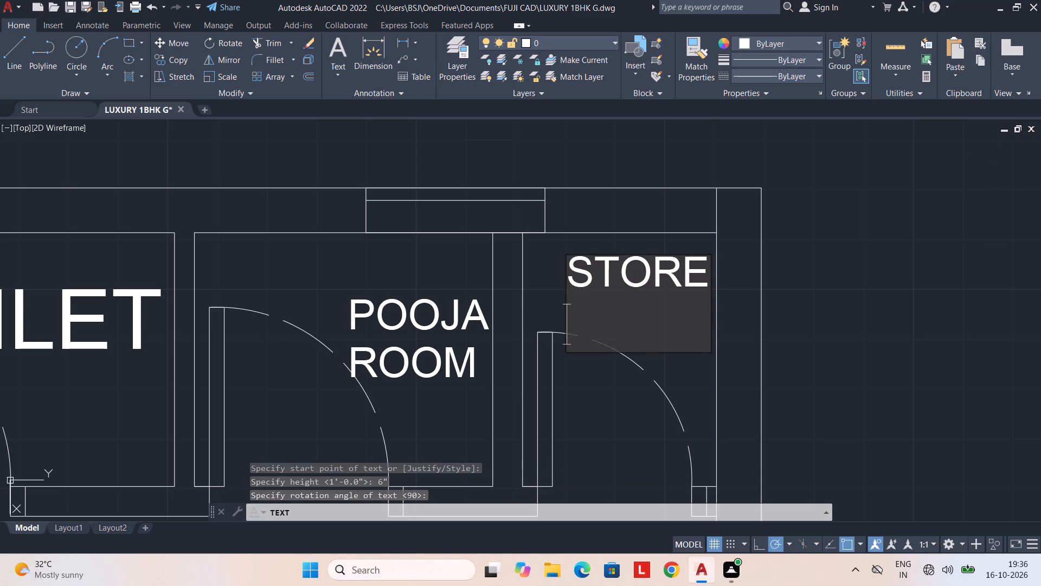
pyautogui.write('ROOM')
pyautogui.press('Return')
pyautogui.press('Return')
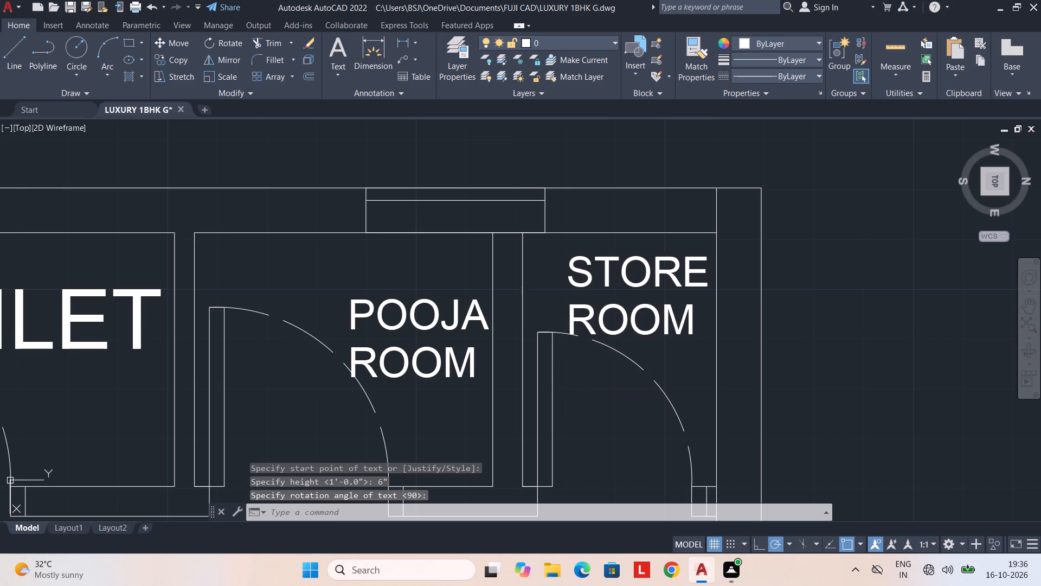
# Review both floor plans, overall and close up, for missing room labels and dimensions.
pyautogui.scroll(-2, 596, 308)
pyautogui.moveTo(562, 370); pyautogui.dragTo(579, 355, button='middle')
pyautogui.scroll(-2, 493, 370)
pyautogui.moveTo(478, 393); pyautogui.dragTo(494, 365, button='middle')
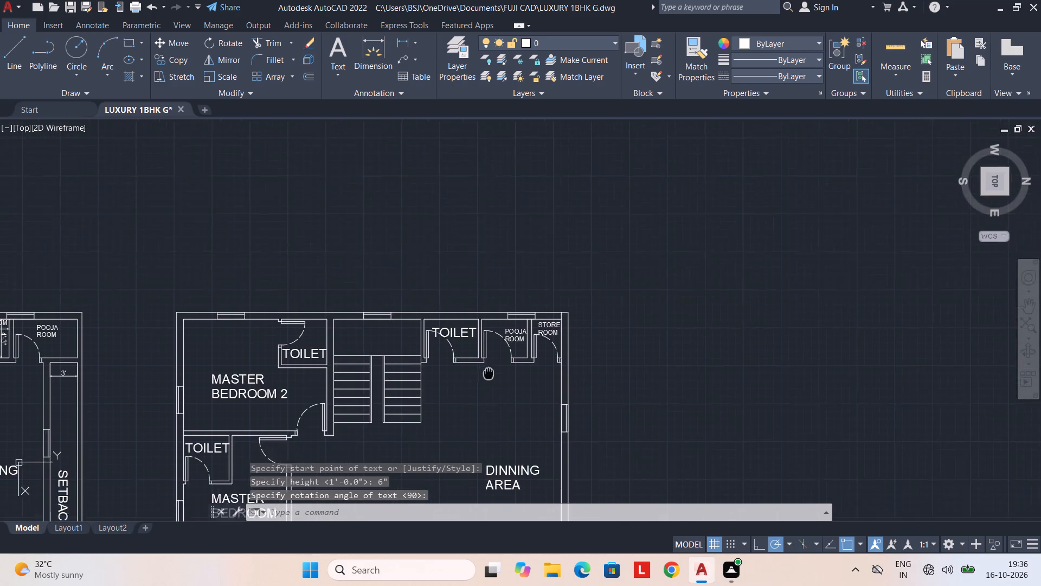
pyautogui.moveTo(494, 365); pyautogui.dragTo(497, 362, button='middle')
pyautogui.moveTo(466, 399); pyautogui.dragTo(509, 338, button='middle')
pyautogui.moveTo(497, 359); pyautogui.dragTo(535, 305, button='middle')
pyautogui.scroll(-1, 528, 331)
pyautogui.moveTo(528, 332); pyautogui.dragTo(542, 286, button='middle')
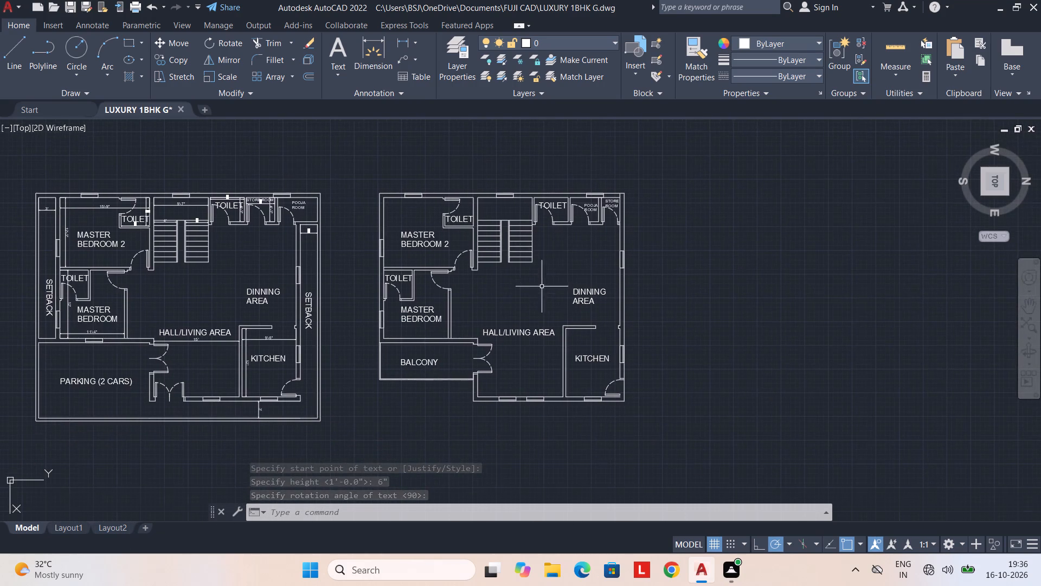
pyautogui.scroll(1, 530, 324)
pyautogui.moveTo(274, 354); pyautogui.dragTo(393, 348, button='middle')
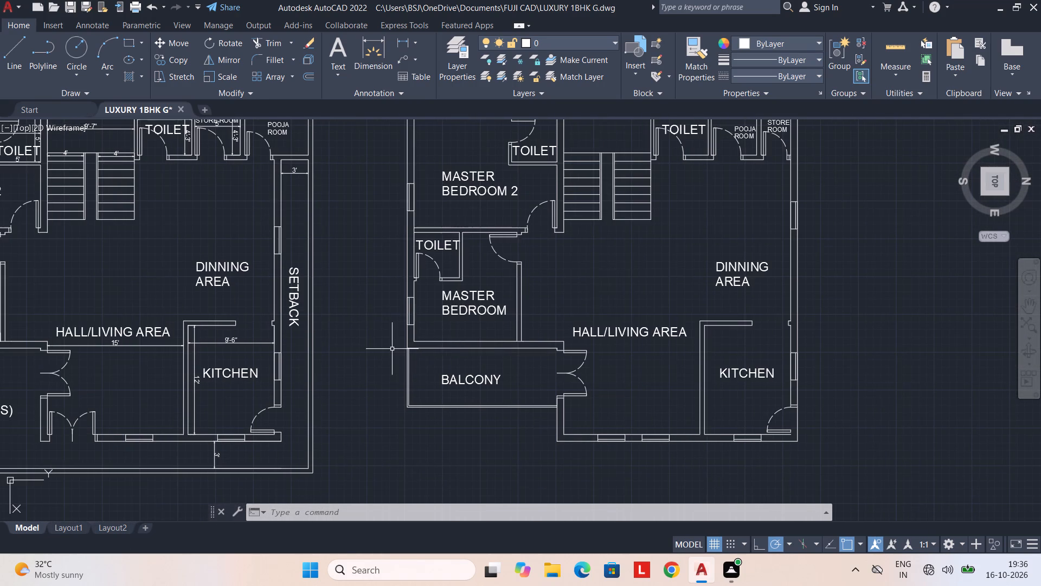
pyautogui.moveTo(342, 317); pyautogui.dragTo(493, 319, button='middle')
pyautogui.scroll(-1, 404, 319)
pyautogui.moveTo(391, 314); pyautogui.dragTo(402, 294, button='middle')
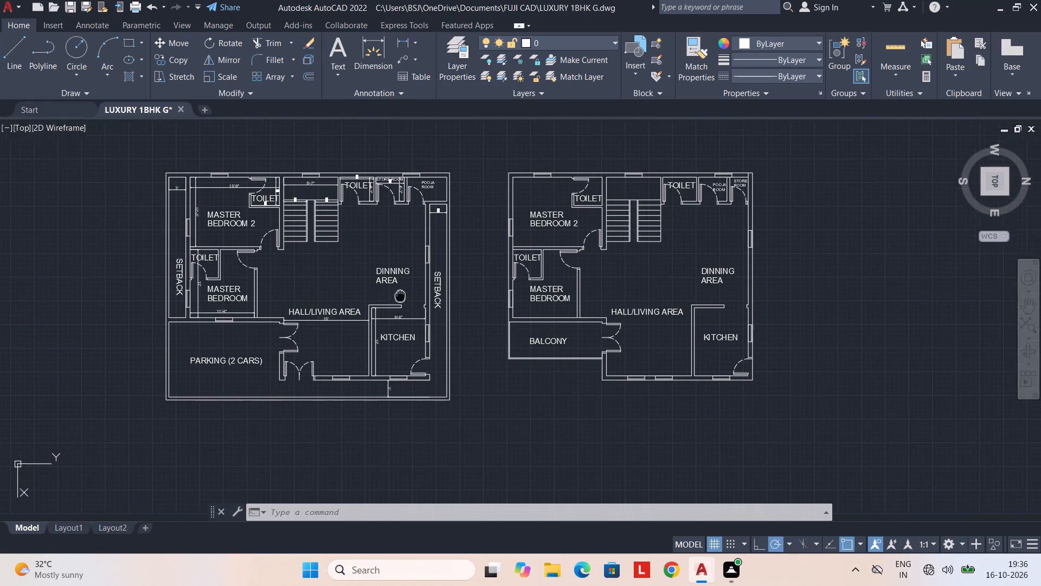
pyautogui.moveTo(402, 294); pyautogui.dragTo(404, 292, button='middle')
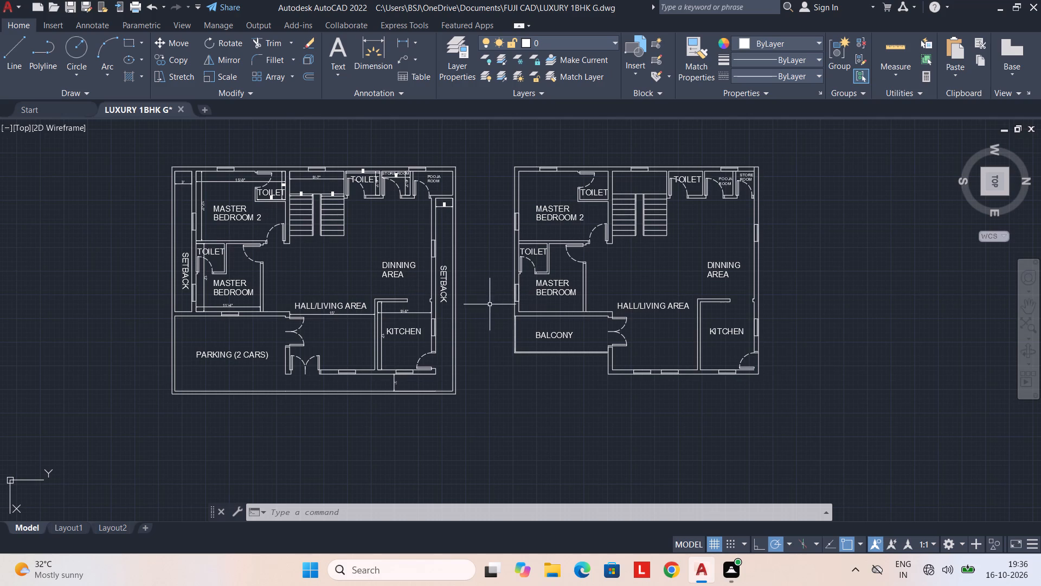
pyautogui.moveTo(490, 304); pyautogui.dragTo(534, 303, button='middle')
pyautogui.scroll(3, 531, 205)
pyautogui.scroll(-1, 528, 220)
pyautogui.moveTo(530, 262); pyautogui.dragTo(534, 323, button='middle')
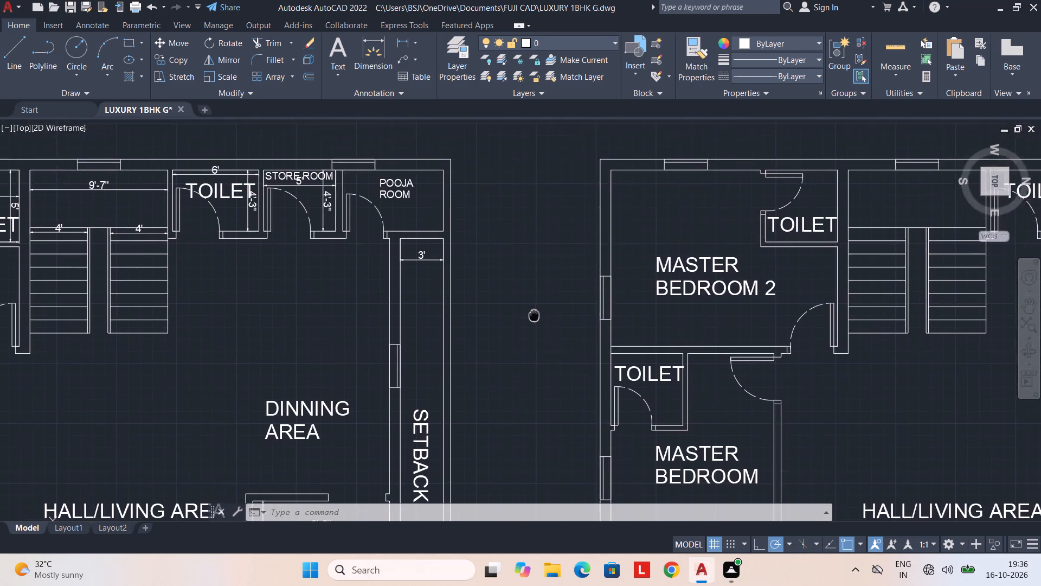
pyautogui.moveTo(534, 323); pyautogui.dragTo(534, 324, button='middle')
pyautogui.scroll(1, 534, 324)
pyautogui.scroll(-2, 534, 317)
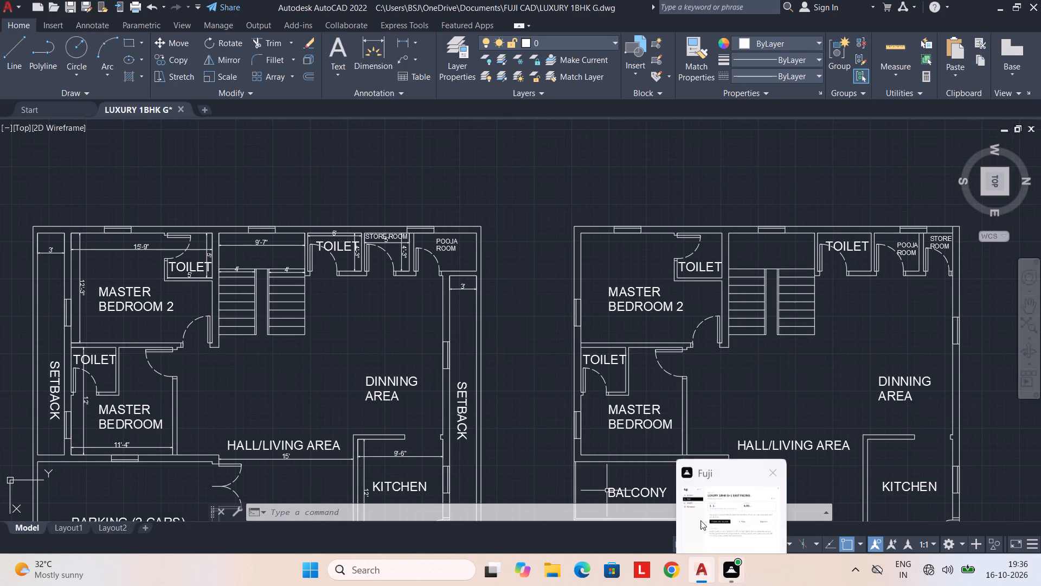
# In File Explorer, open the C: drive user profile's AppData\Local\Autodesk\AutoCAD 2022\R24.1\enu folder and refresh its file list.
pyautogui.click(548, 567)
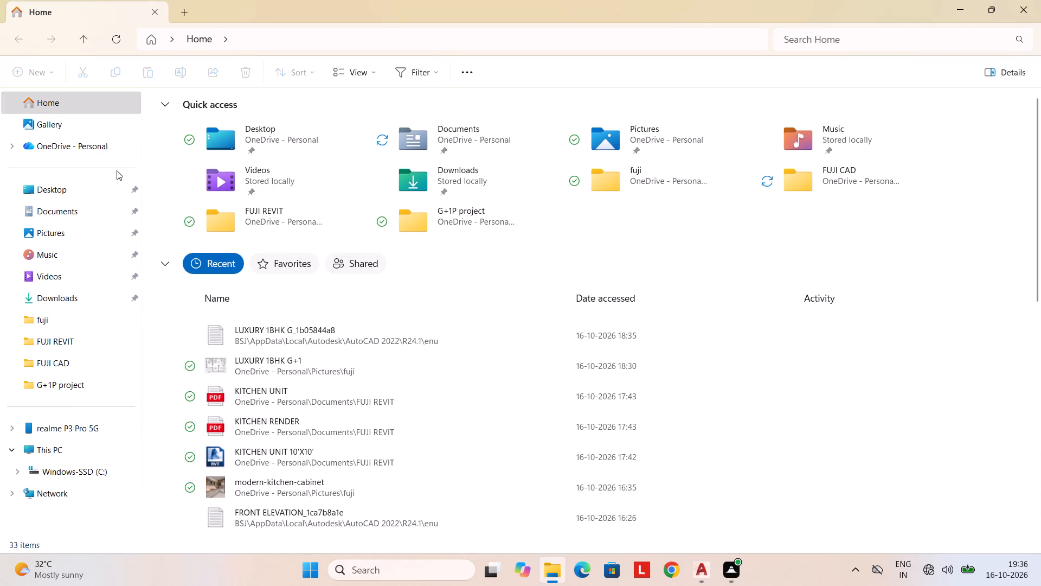
pyautogui.click(67, 425)
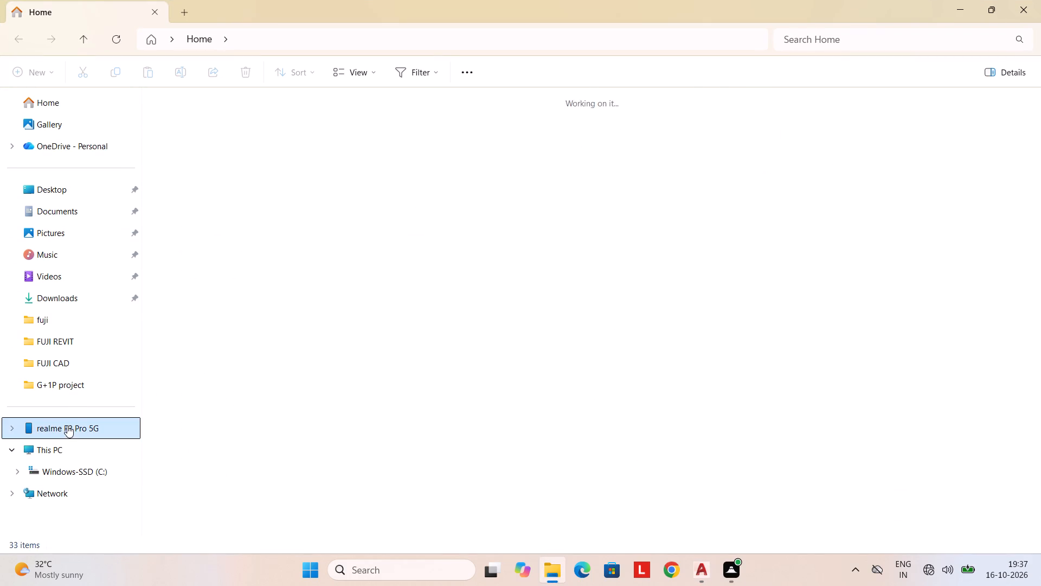
pyautogui.click(65, 465)
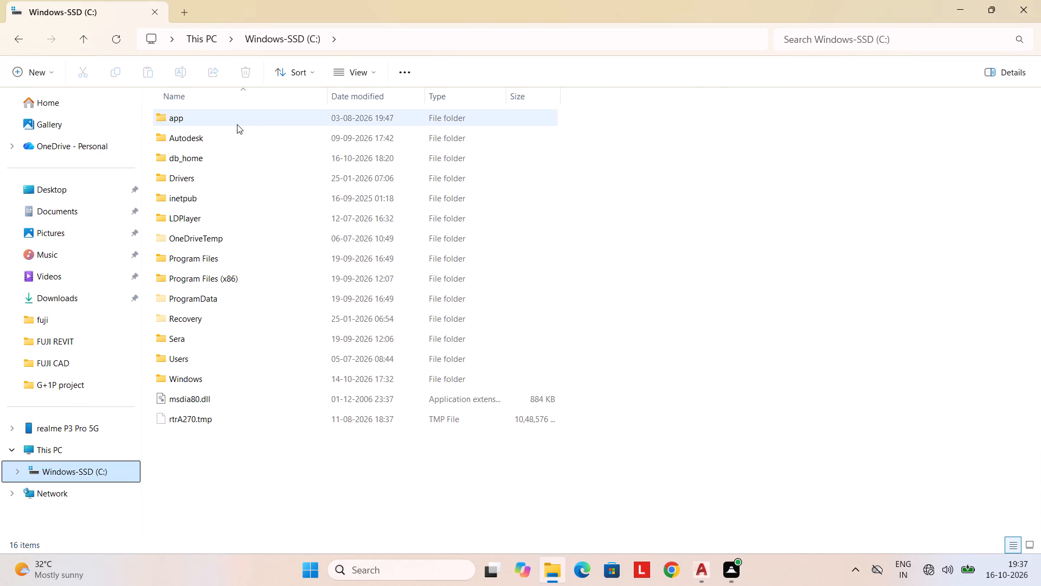
pyautogui.doubleClick(191, 365)
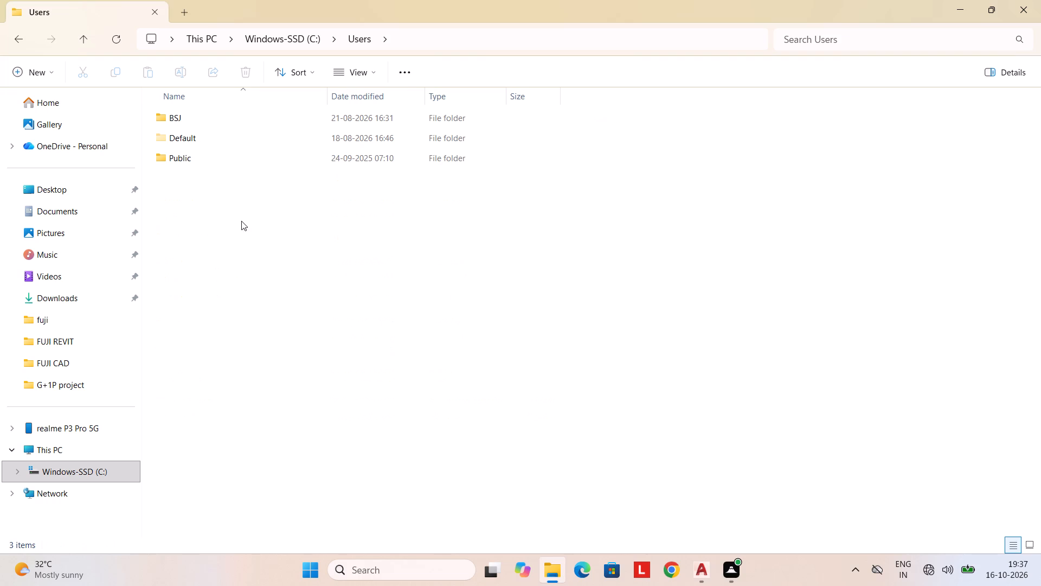
pyautogui.doubleClick(214, 114)
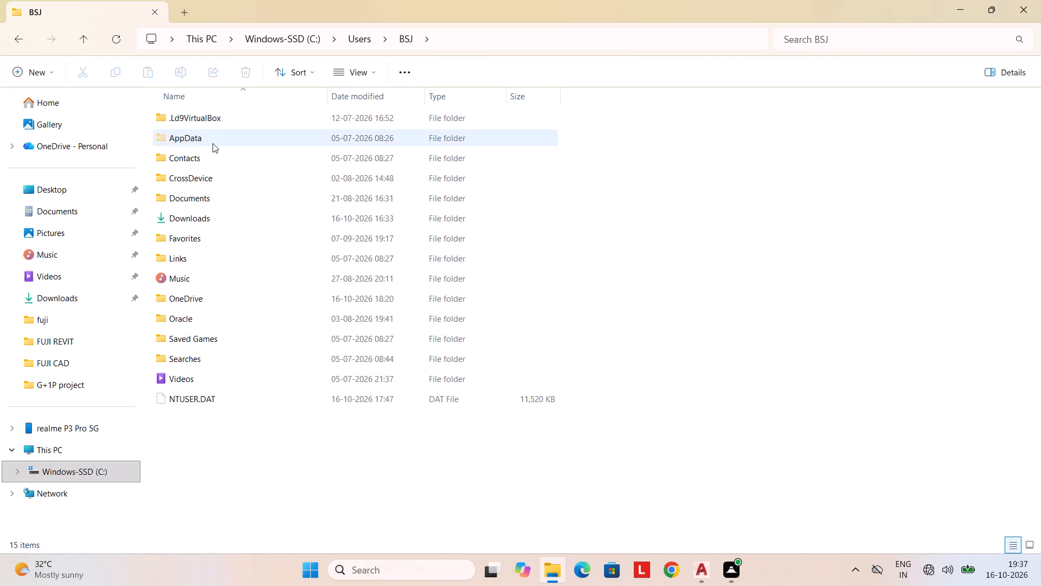
pyautogui.doubleClick(213, 143)
pyautogui.doubleClick(223, 122)
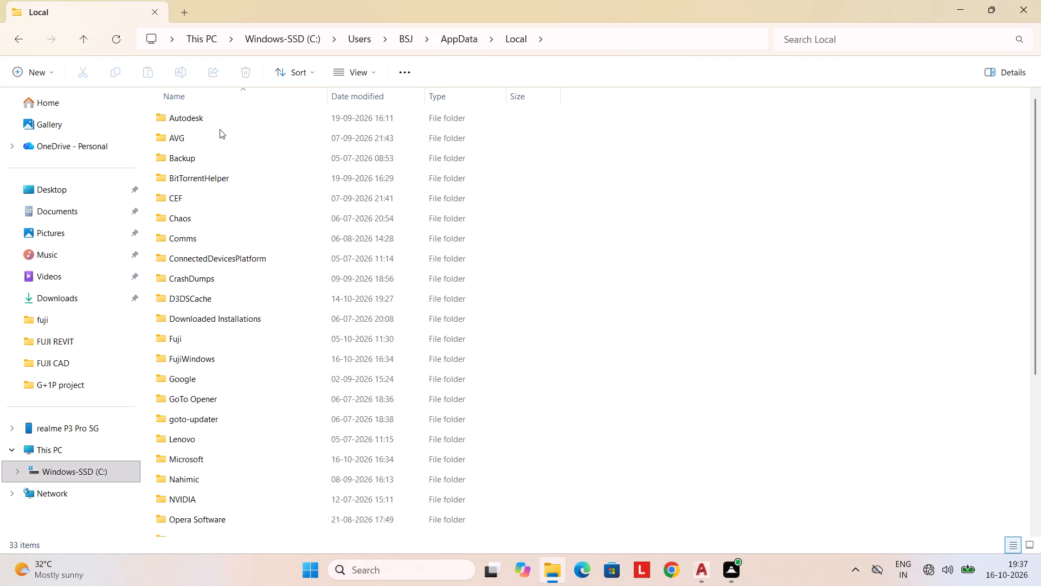
pyautogui.doubleClick(222, 121)
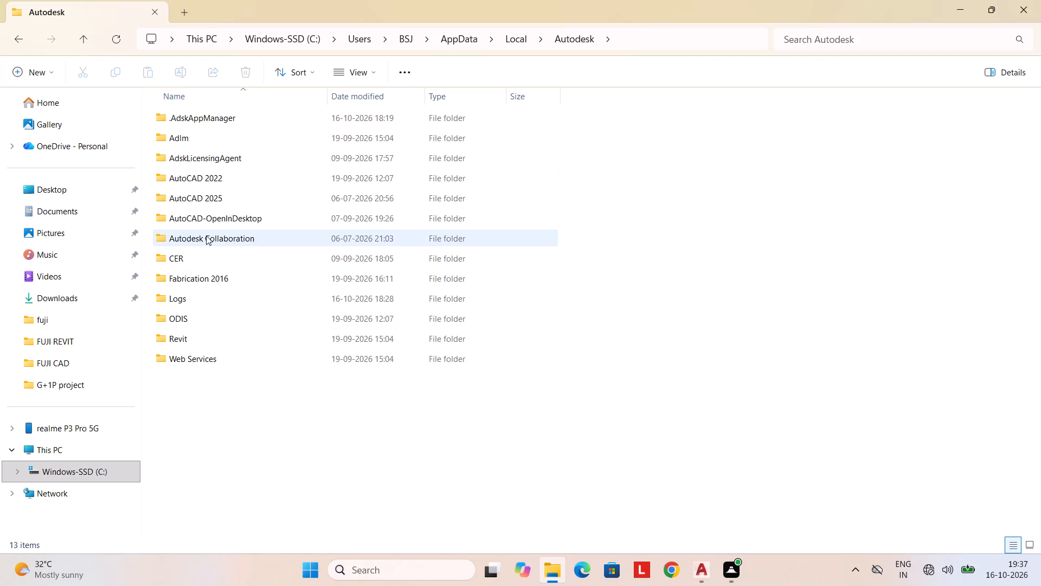
pyautogui.doubleClick(214, 171)
pyautogui.doubleClick(214, 110)
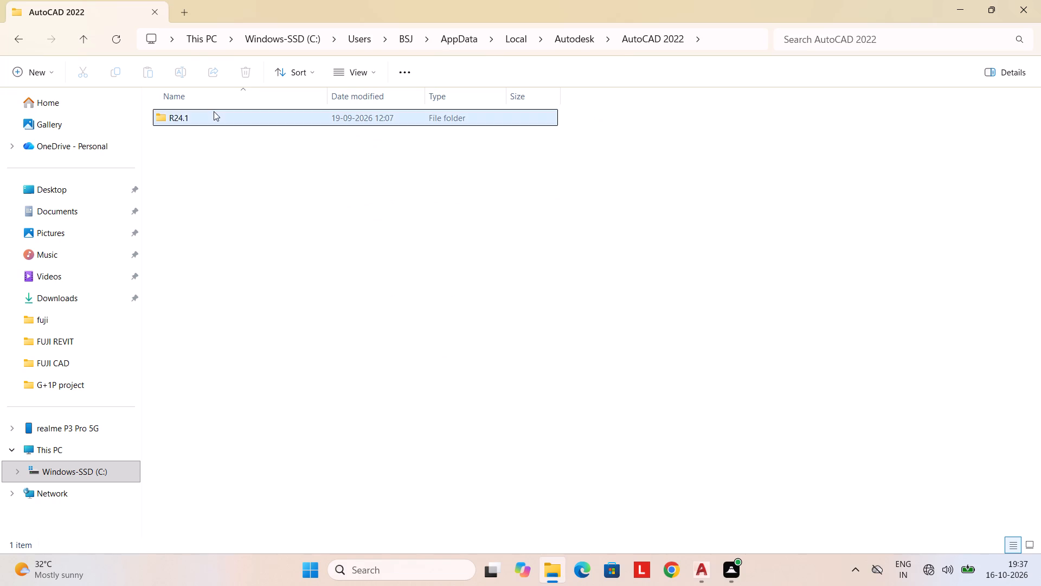
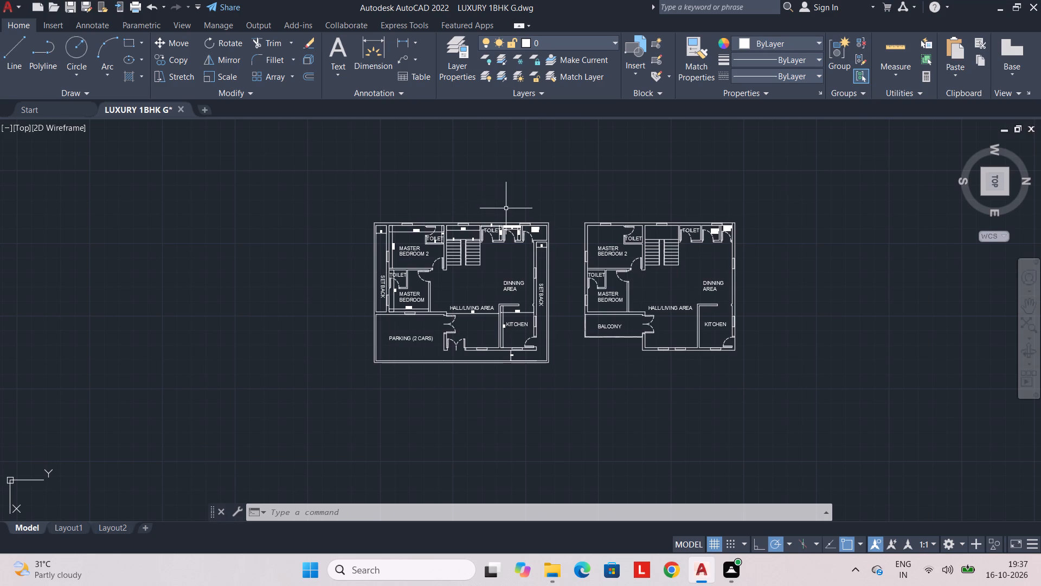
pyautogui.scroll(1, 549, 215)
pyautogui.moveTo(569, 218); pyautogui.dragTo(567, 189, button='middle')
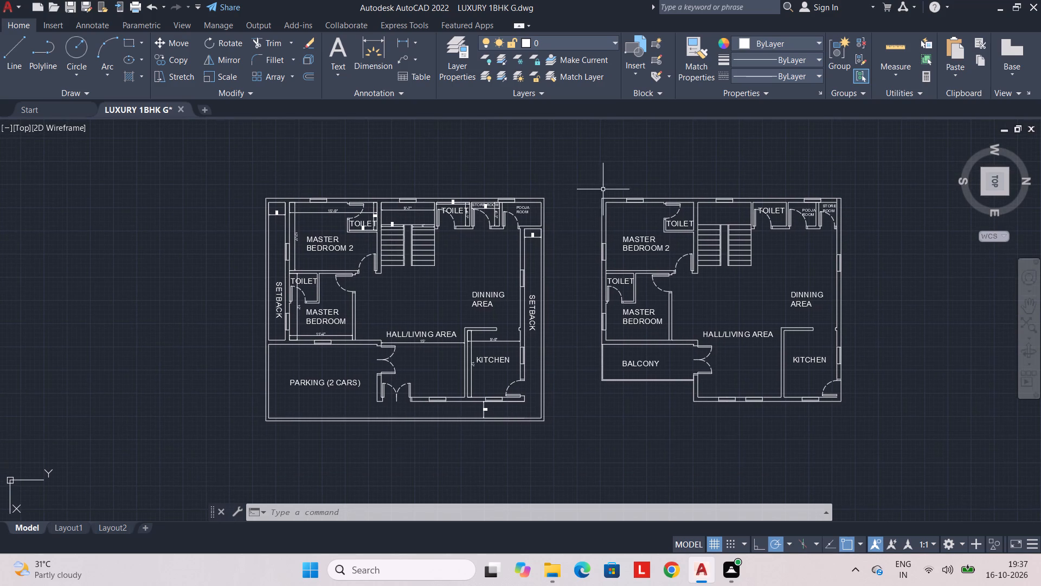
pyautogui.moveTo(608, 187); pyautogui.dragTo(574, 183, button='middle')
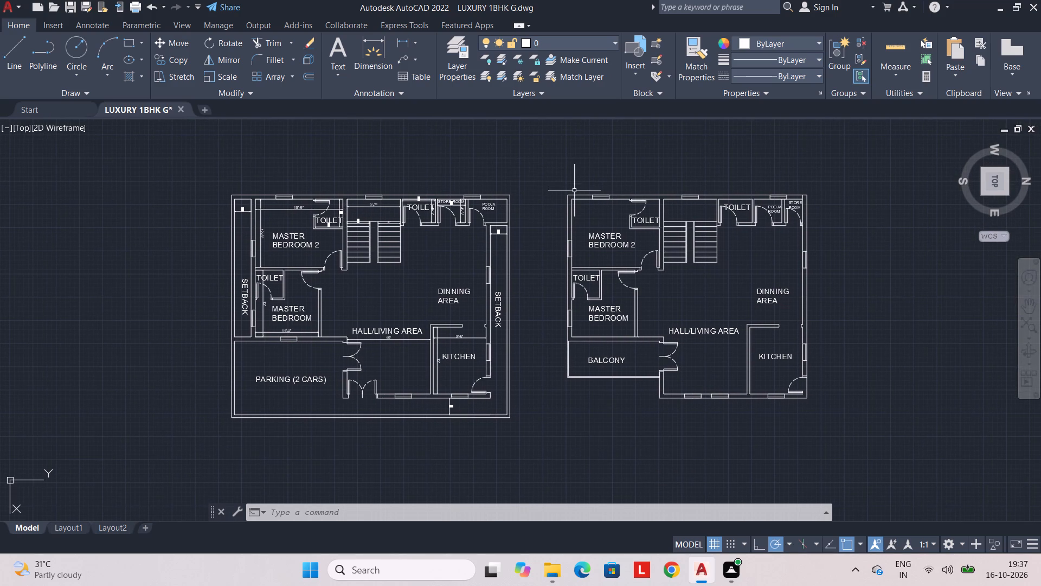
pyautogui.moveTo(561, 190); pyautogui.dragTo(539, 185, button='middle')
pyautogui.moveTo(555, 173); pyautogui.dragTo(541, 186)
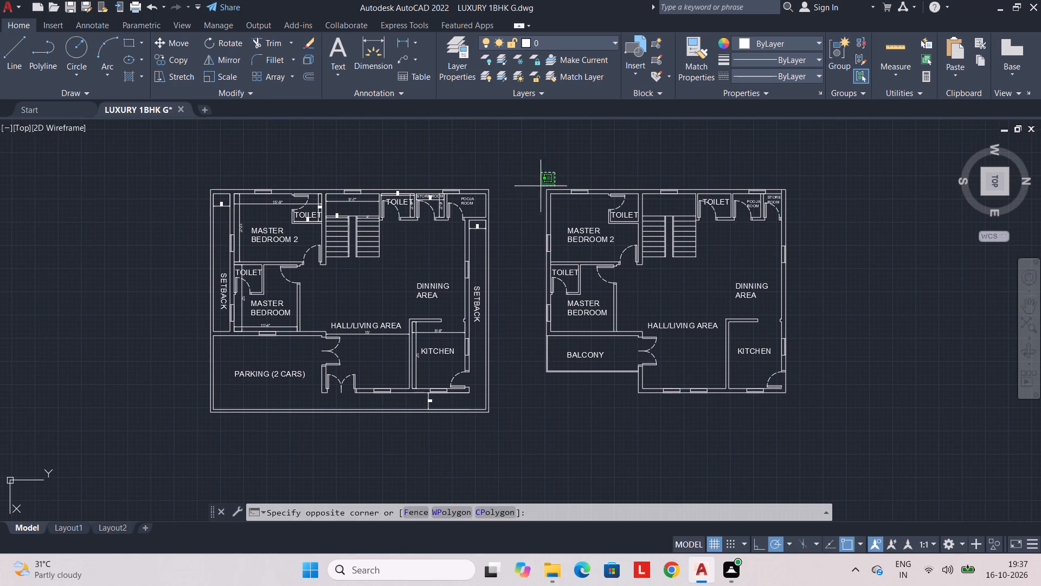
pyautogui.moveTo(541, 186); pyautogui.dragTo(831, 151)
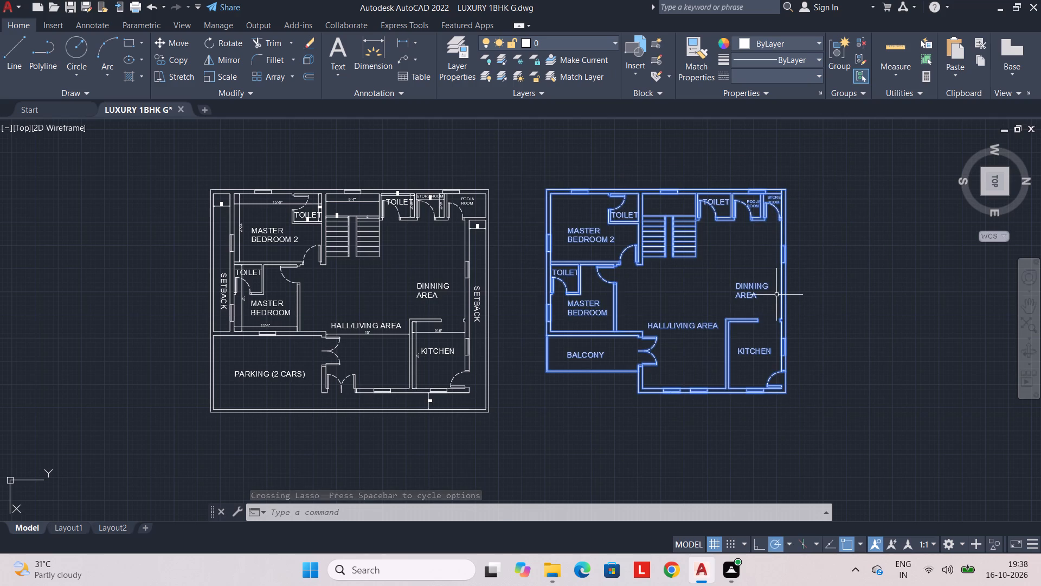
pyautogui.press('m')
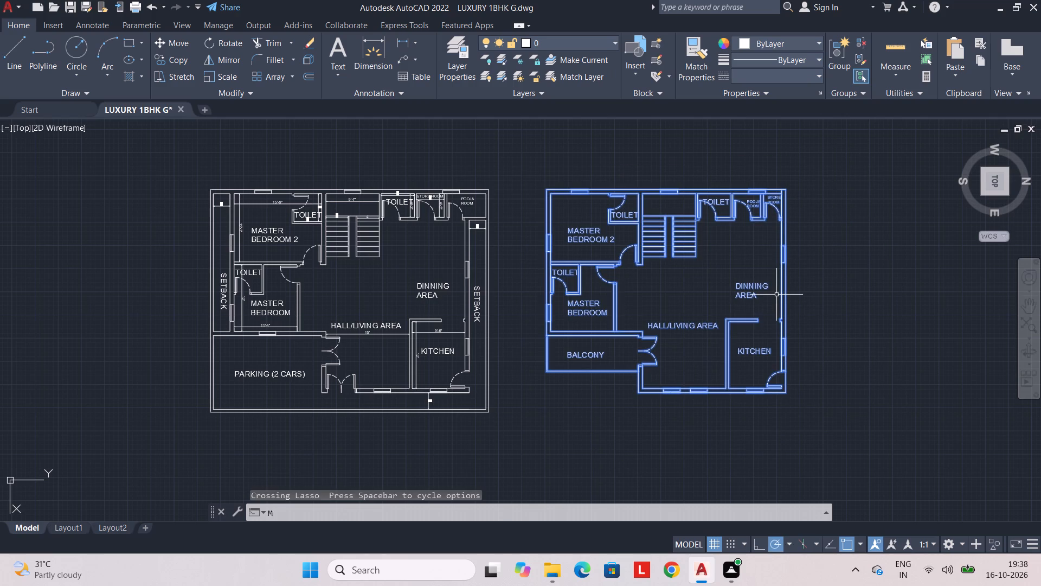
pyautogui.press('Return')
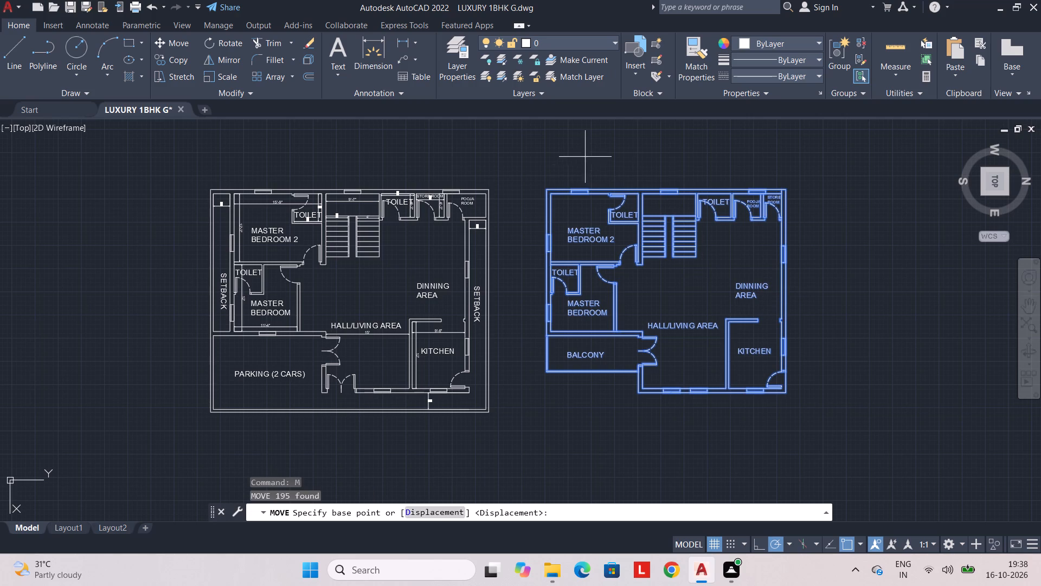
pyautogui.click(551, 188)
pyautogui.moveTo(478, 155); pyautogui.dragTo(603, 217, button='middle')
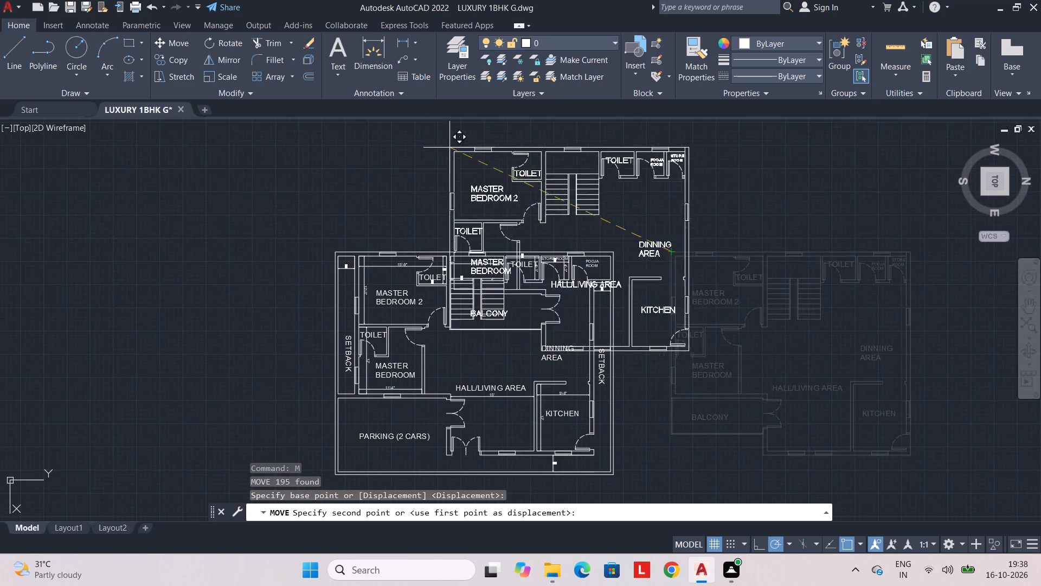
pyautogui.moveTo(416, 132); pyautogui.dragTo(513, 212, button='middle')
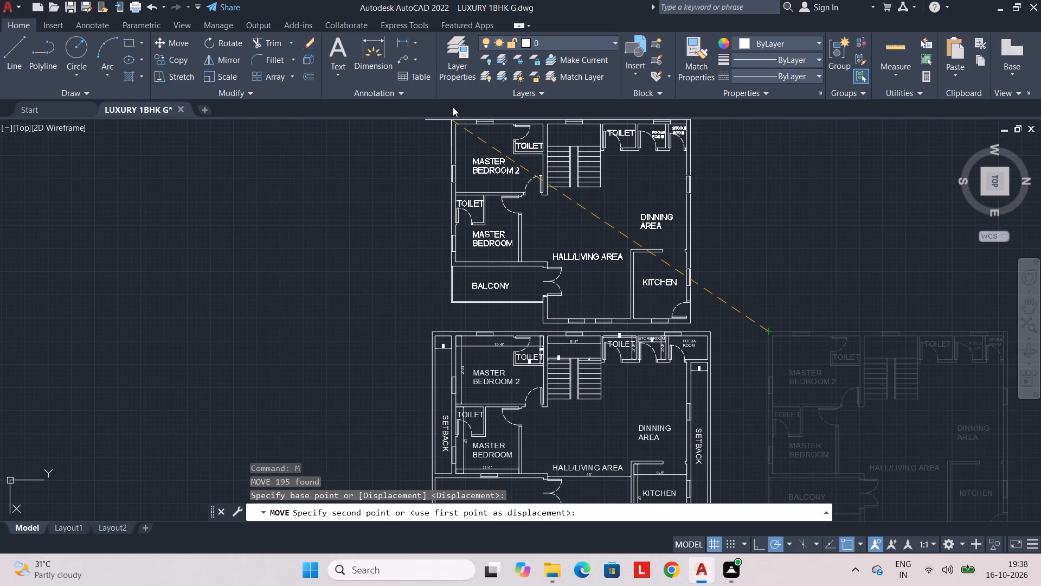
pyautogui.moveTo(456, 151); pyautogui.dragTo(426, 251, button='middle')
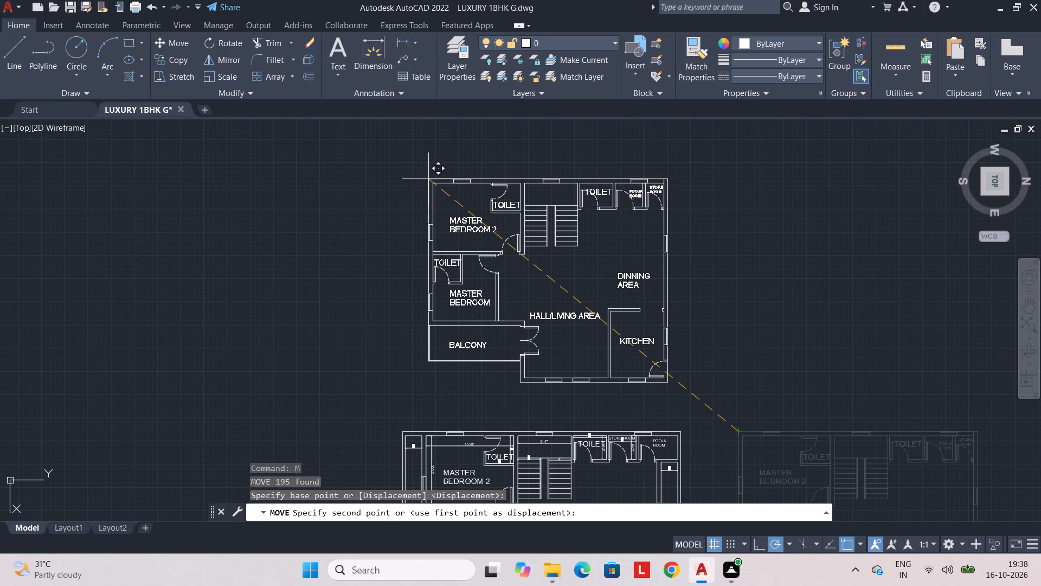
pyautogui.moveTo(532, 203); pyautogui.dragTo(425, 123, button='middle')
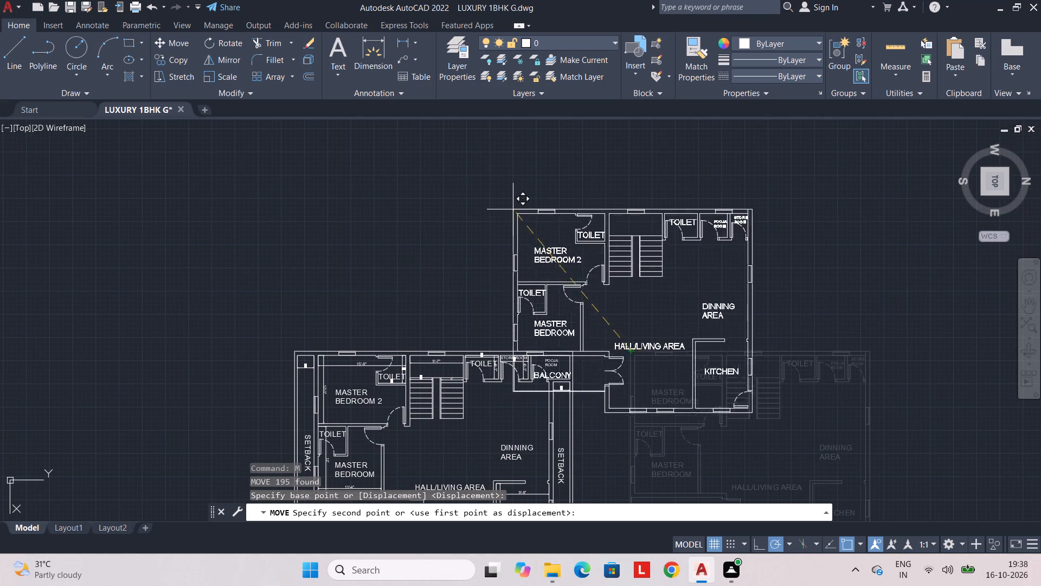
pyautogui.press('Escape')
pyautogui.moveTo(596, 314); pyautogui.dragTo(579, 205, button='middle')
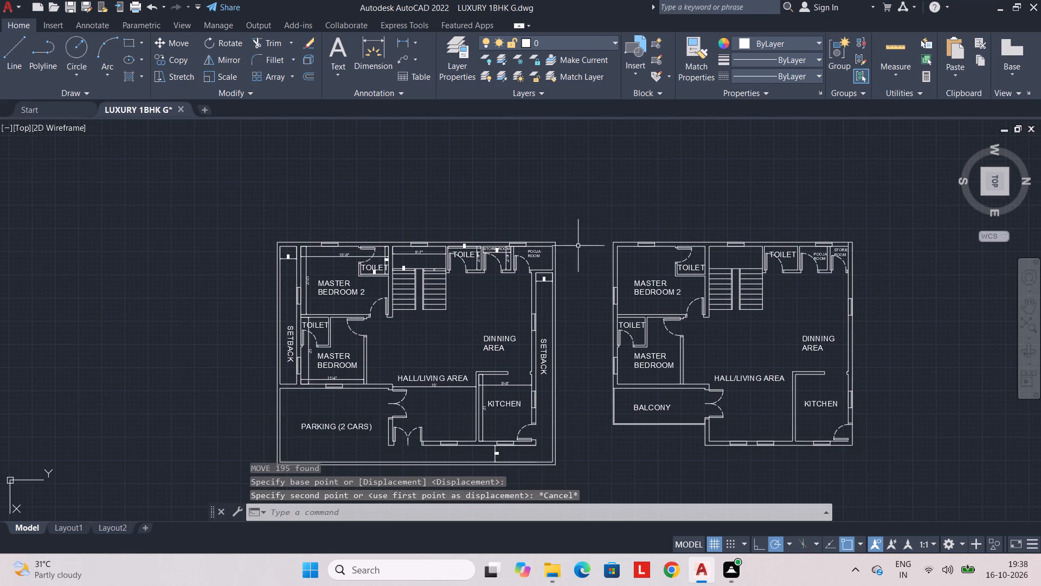
# Add the single-line text GROUND FLOOR, 1' high at 90 degrees rotation, below the parking area of the setback floor plan.
pyautogui.scroll(-1, 579, 256)
pyautogui.moveTo(578, 259); pyautogui.dragTo(579, 239, button='middle')
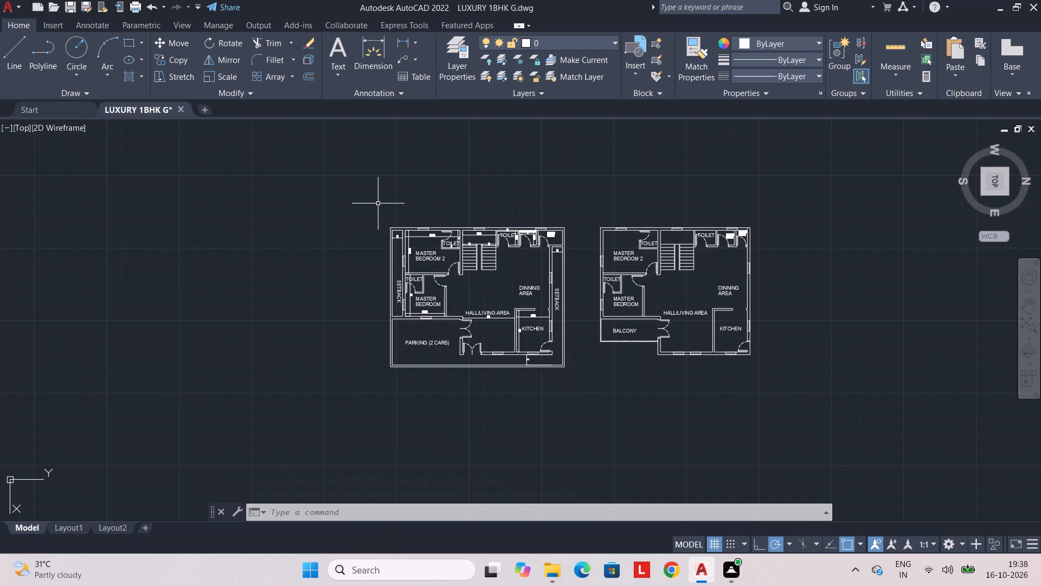
pyautogui.scroll(1, 510, 356)
pyautogui.moveTo(510, 356); pyautogui.dragTo(557, 288, button='middle')
pyautogui.scroll(1, 480, 347)
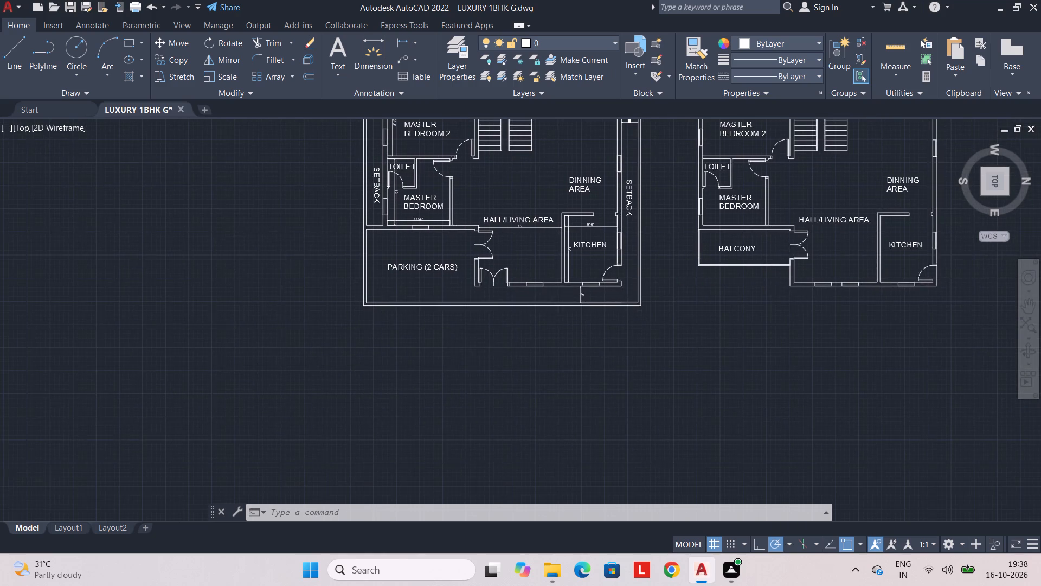
pyautogui.moveTo(480, 345); pyautogui.dragTo(482, 354, button='middle')
pyautogui.write('DTT')
pyautogui.press('Return')
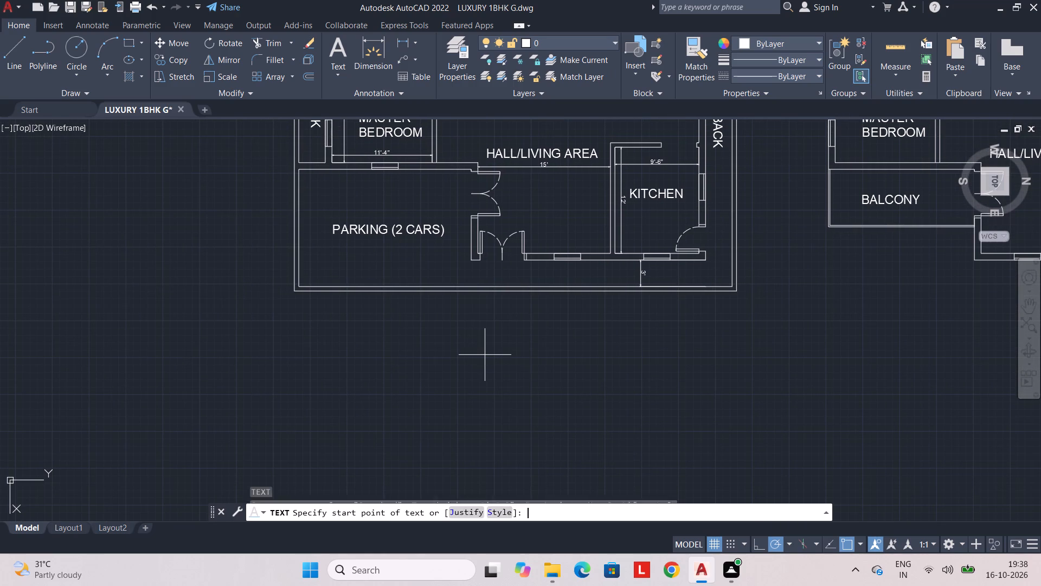
pyautogui.click(414, 328)
pyautogui.write("1'")
pyautogui.press('Return')
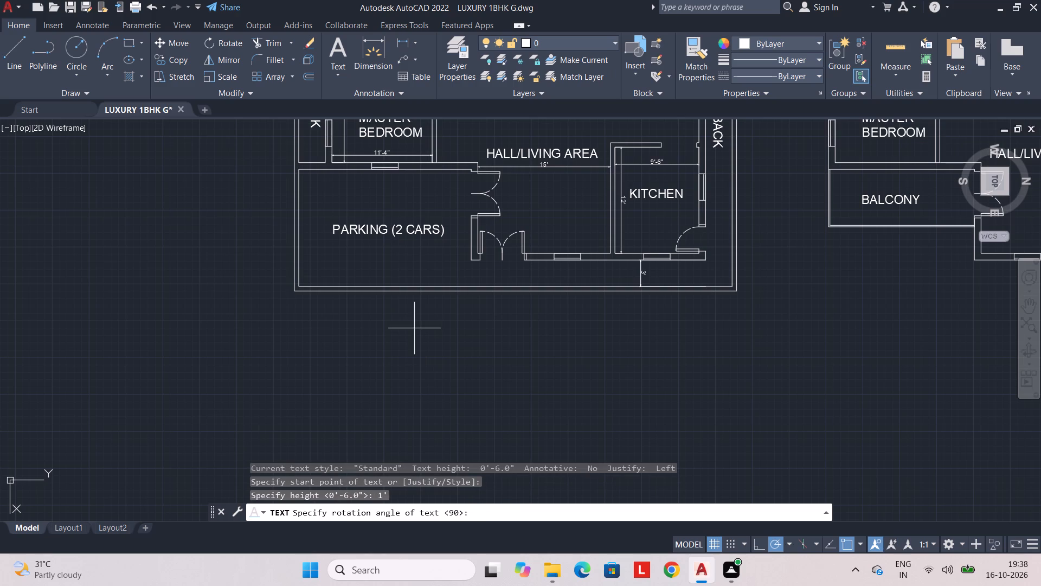
pyautogui.press('Return')
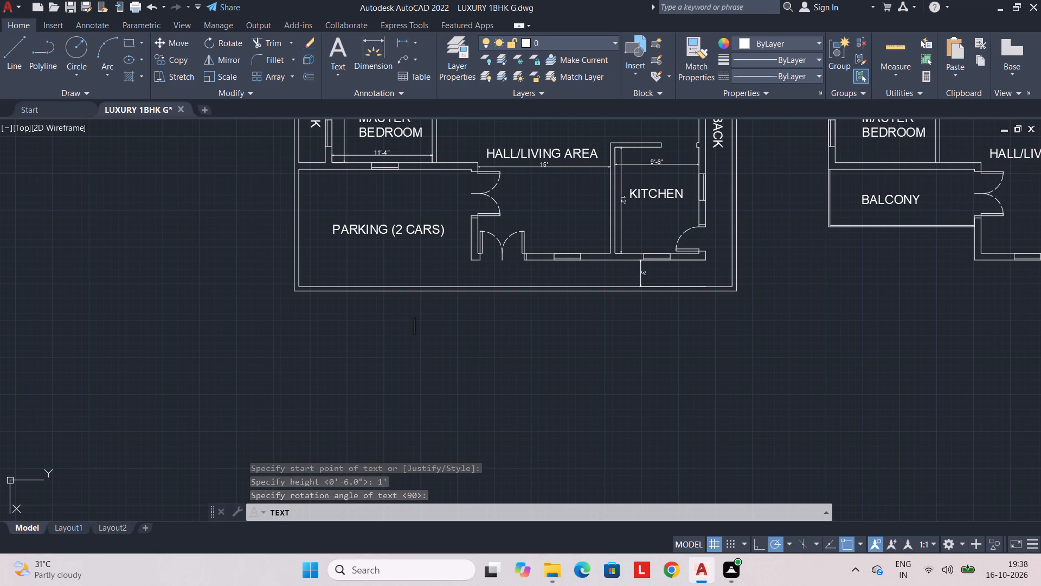
pyautogui.write('GROUNF')
pyautogui.press('space')
pyautogui.press('BackSpace')
pyautogui.press('BackSpace')
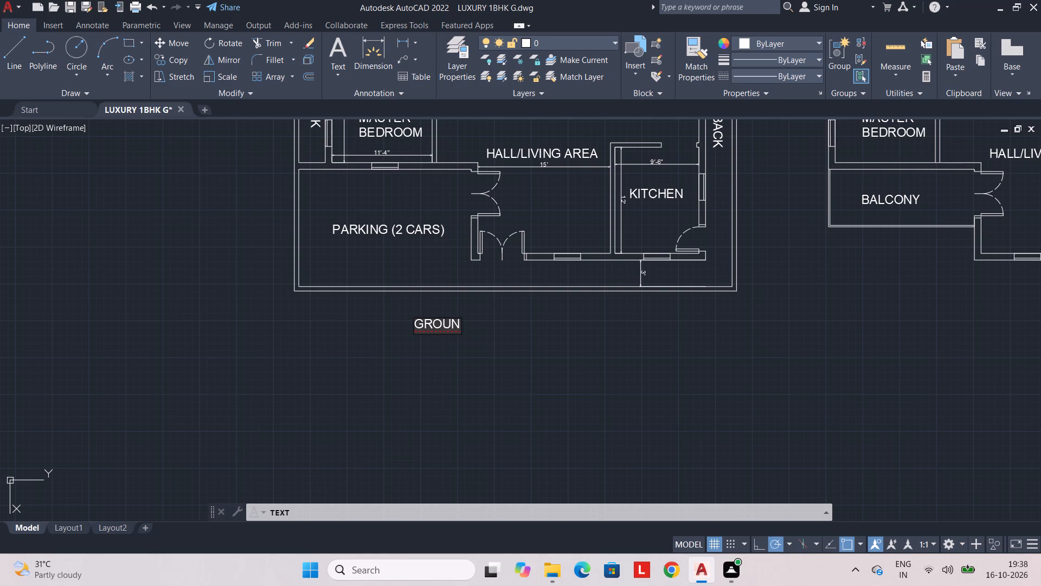
pyautogui.write('D FLOOR')
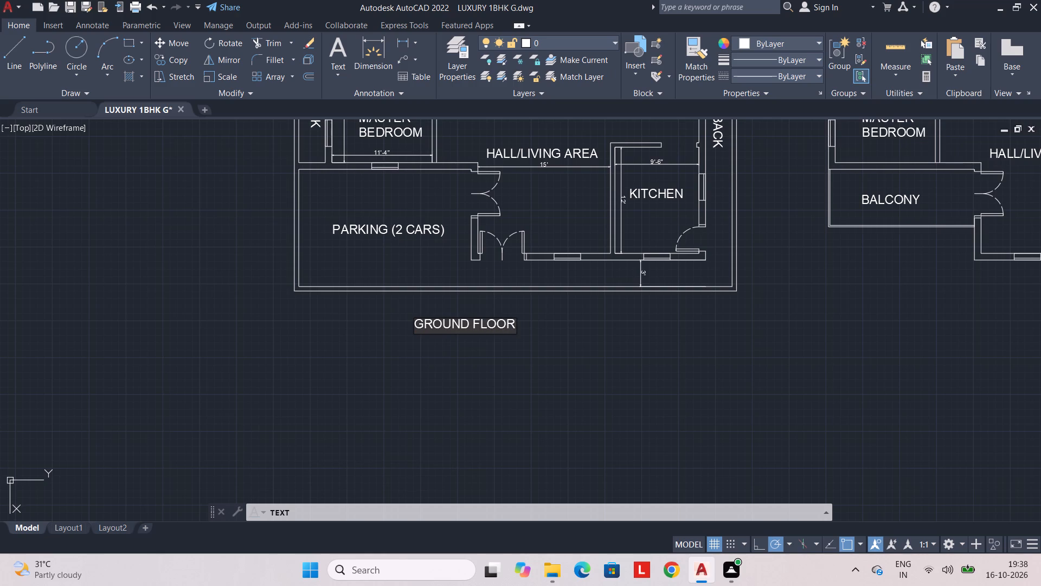
pyautogui.press('Return')
pyautogui.press('Return')
# Add the single-line text FIRST FLOOR, 1' high at 90 degrees rotation, below the balcony floor plan.
pyautogui.moveTo(592, 369); pyautogui.dragTo(455, 354, button='middle')
pyautogui.scroll(-1, 652, 316)
pyautogui.moveTo(653, 316); pyautogui.dragTo(628, 316, button='middle')
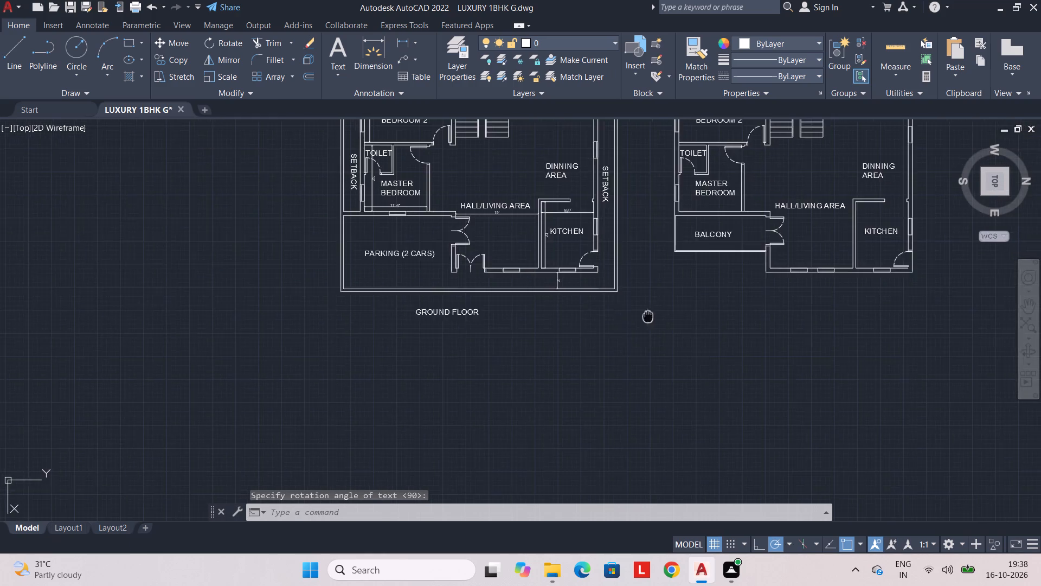
pyautogui.moveTo(628, 316); pyautogui.dragTo(560, 317, button='middle')
pyautogui.moveTo(618, 322); pyautogui.dragTo(561, 335, button='middle')
pyautogui.moveTo(548, 332); pyautogui.dragTo(500, 332, button='middle')
pyautogui.scroll(1, 519, 320)
pyautogui.press('space')
pyautogui.click(527, 305)
pyautogui.press('space')
pyautogui.press('space')
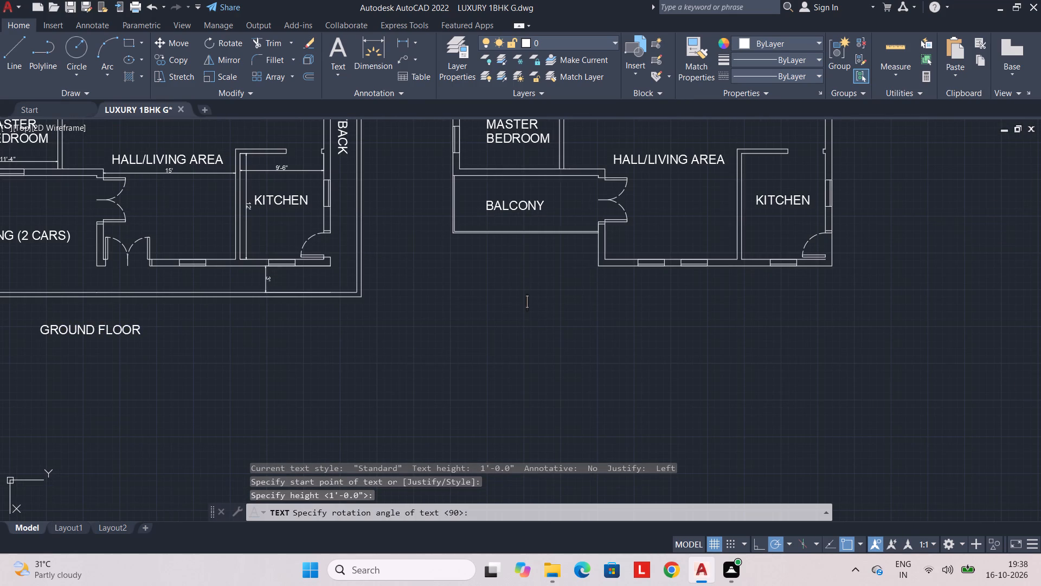
pyautogui.write('FIRST FLOOR')
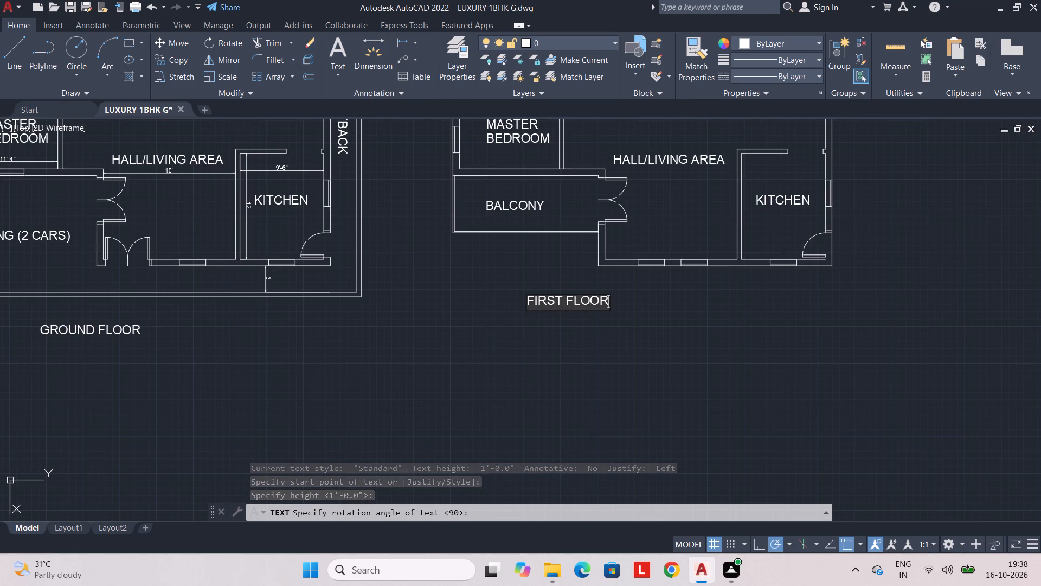
pyautogui.press('Return')
pyautogui.press('Return')
# Set up a plot to Microsoft Print to PDF with a window around the ground floor plan and landscape orientation.
pyautogui.scroll(-2, 527, 305)
pyautogui.moveTo(526, 305); pyautogui.dragTo(582, 329, button='middle')
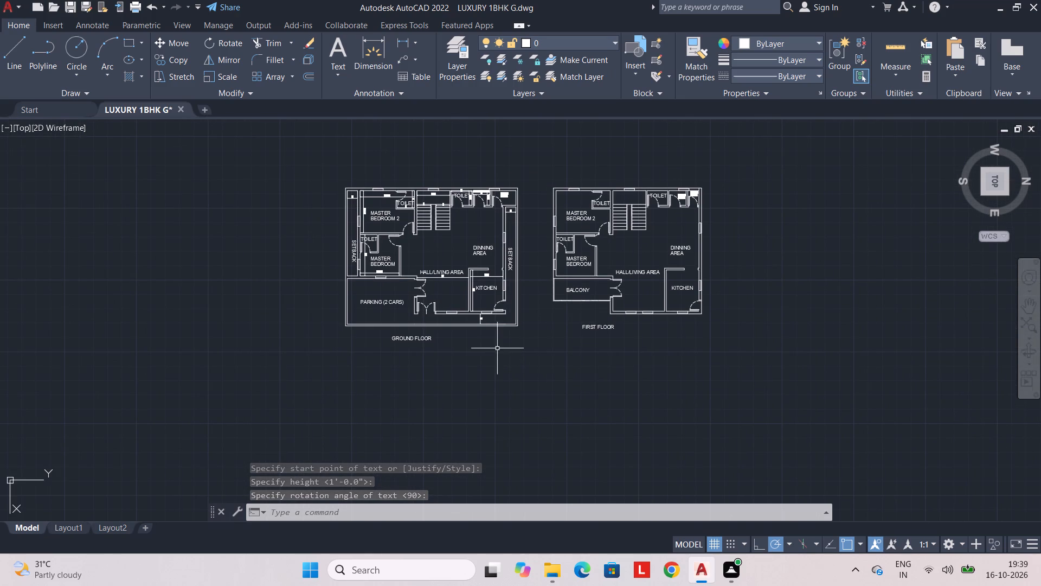
pyautogui.moveTo(482, 345); pyautogui.dragTo(507, 358, button='middle')
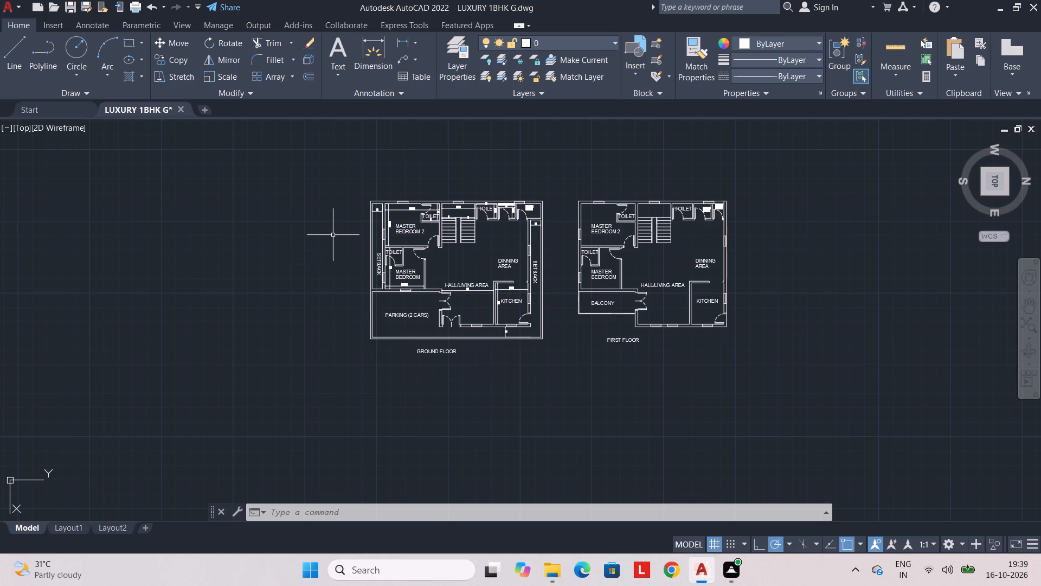
pyautogui.hotkey('ctrl', 'p')
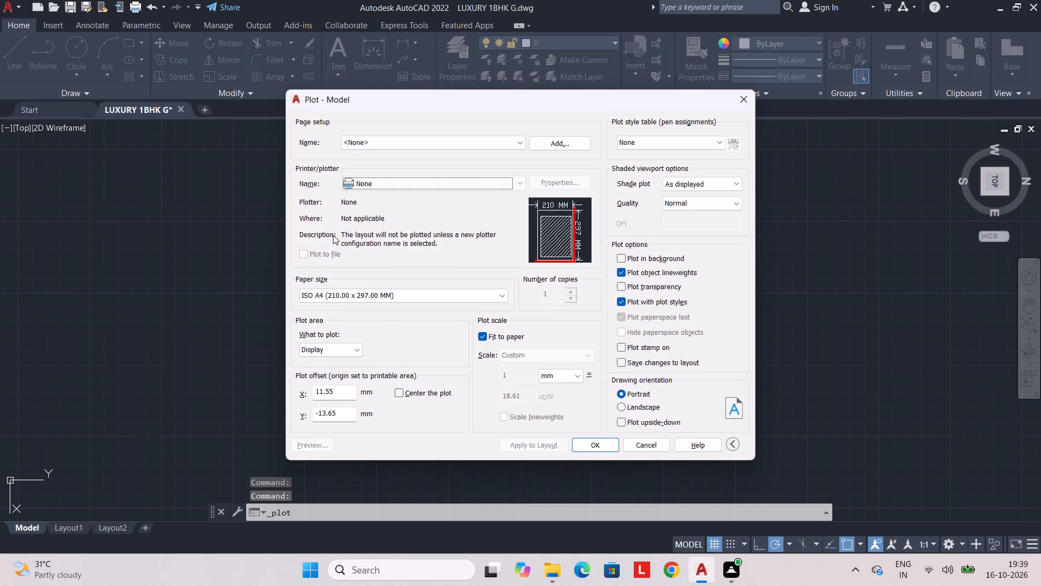
pyautogui.click(434, 177)
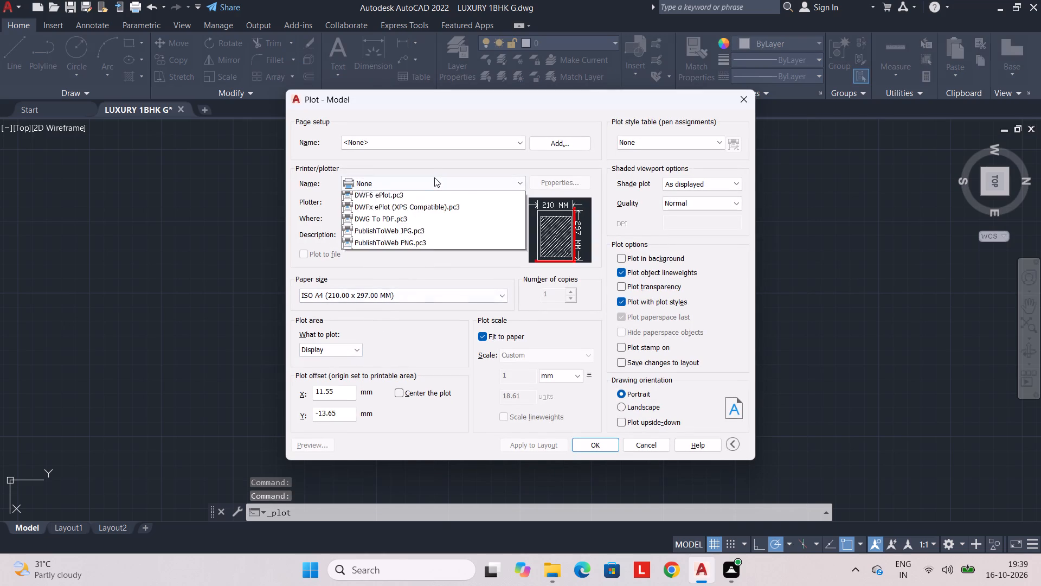
pyautogui.click(424, 221)
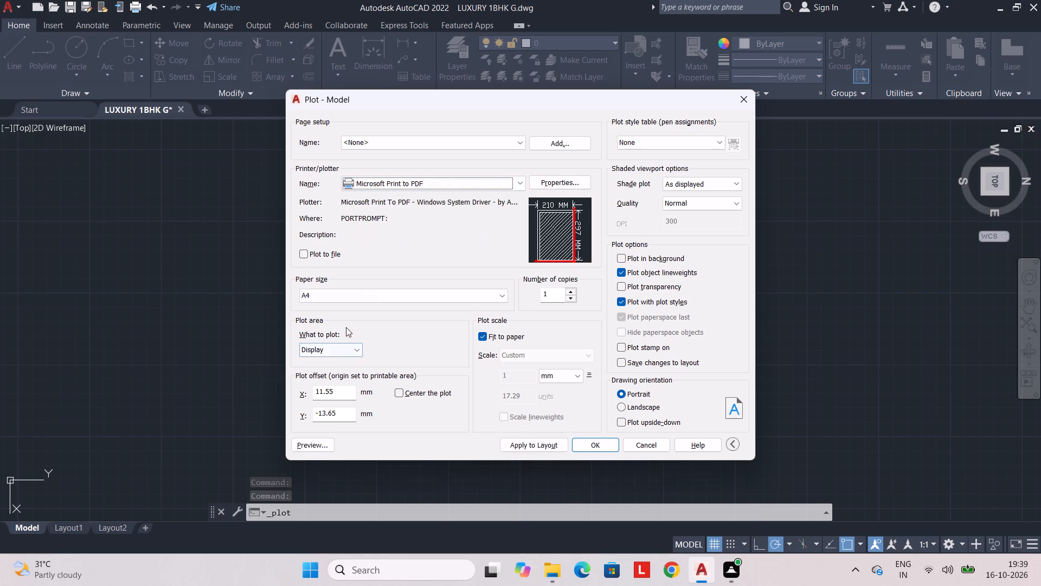
pyautogui.click(342, 350)
pyautogui.click(337, 385)
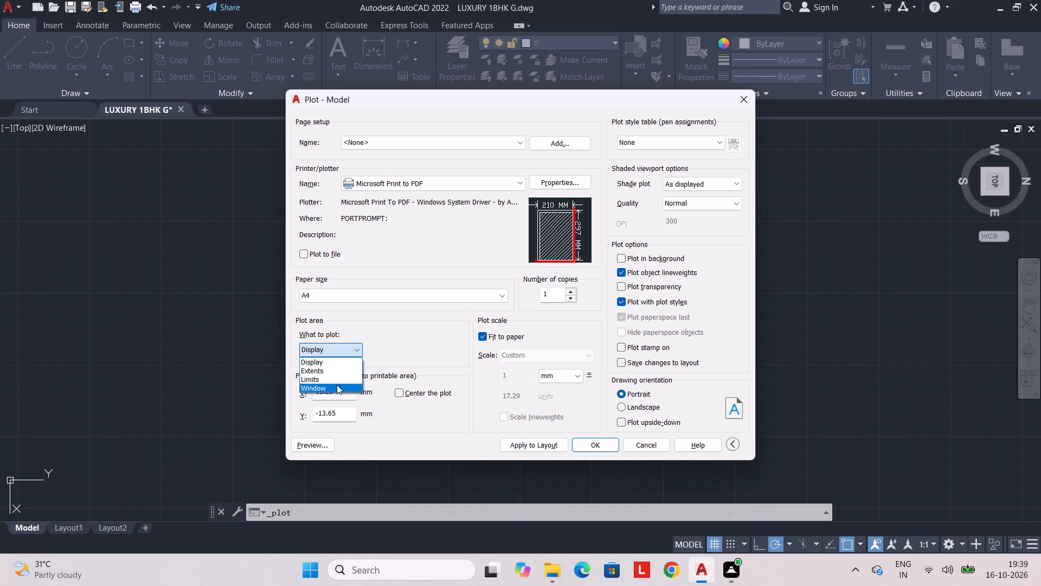
pyautogui.click(356, 186)
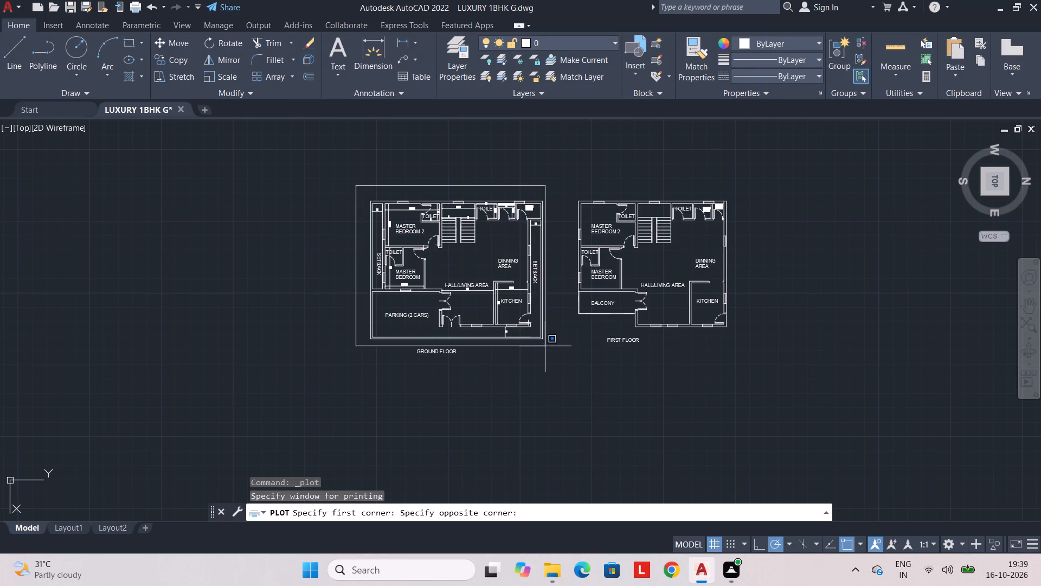
pyautogui.click(556, 367)
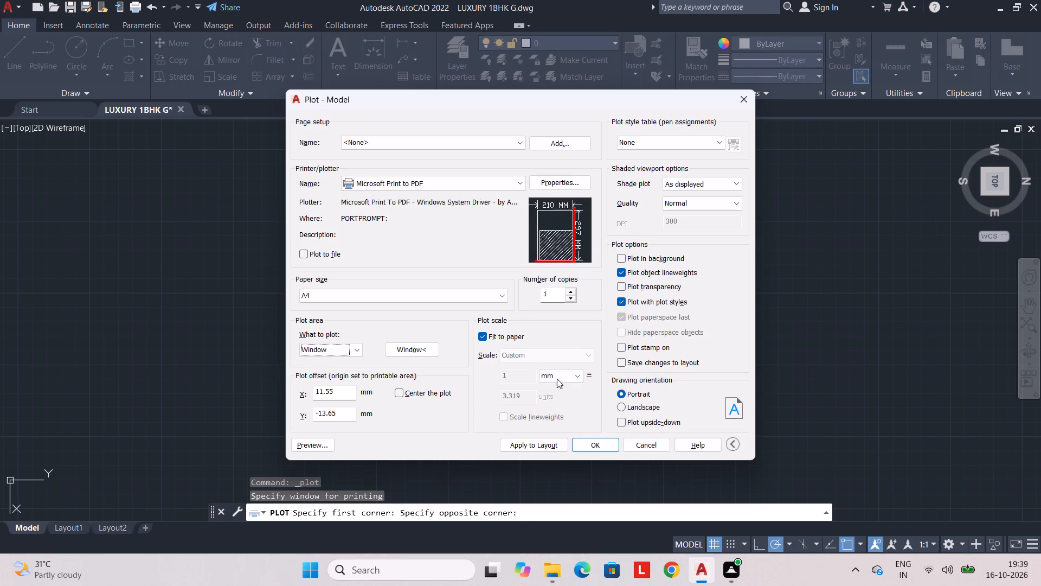
pyautogui.click(625, 407)
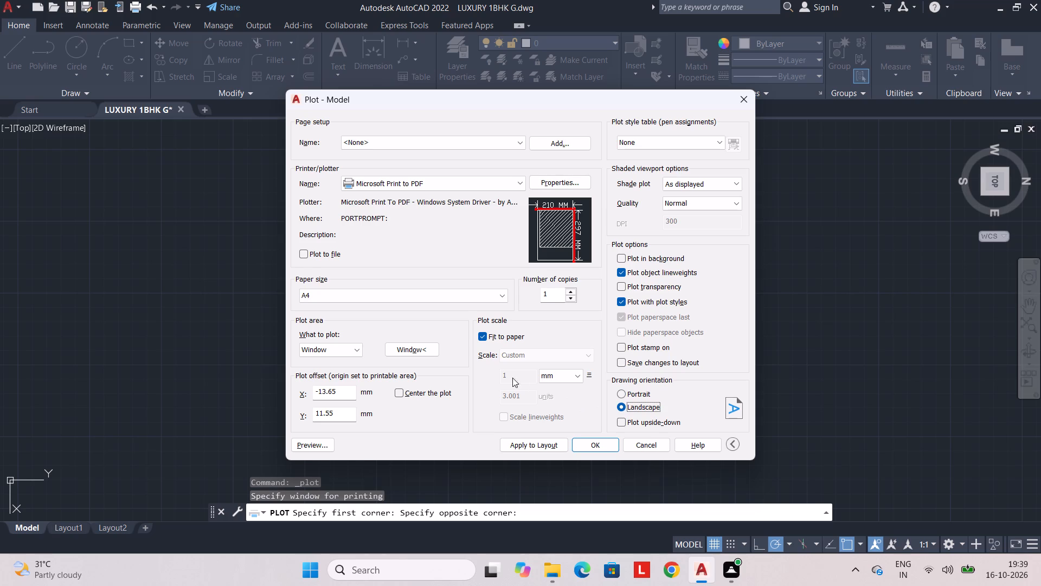
# Redefine the plot window around the ground floor plan and its GROUND FLOOR title, and preview the plot.
pyautogui.click(422, 343)
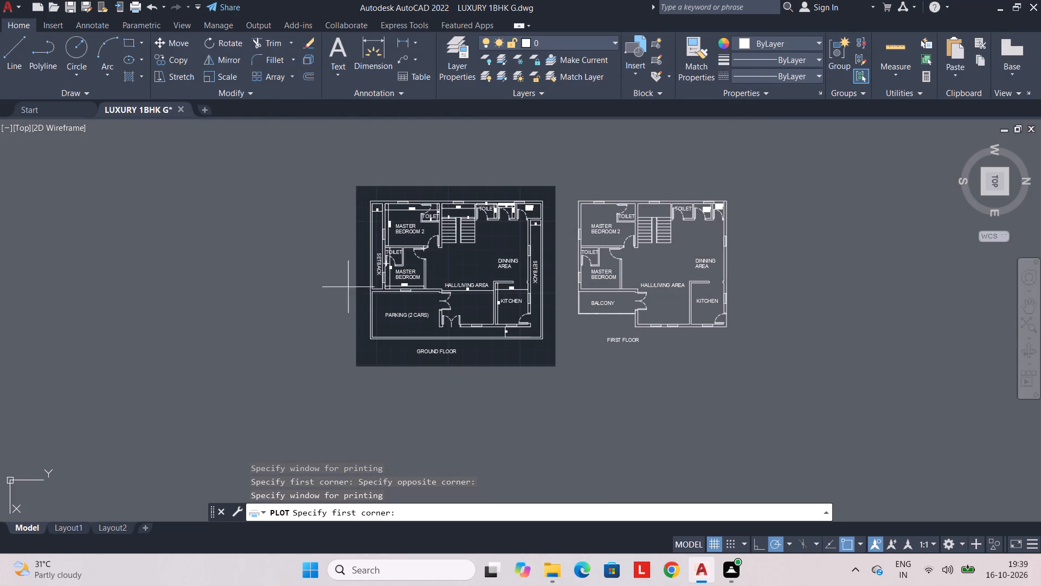
pyautogui.click(344, 186)
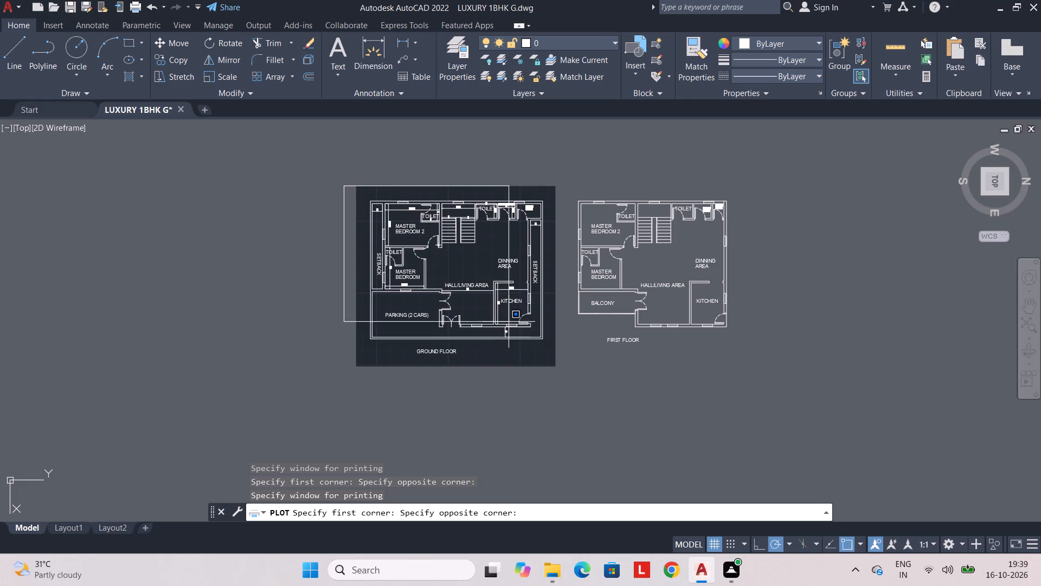
pyautogui.click(545, 363)
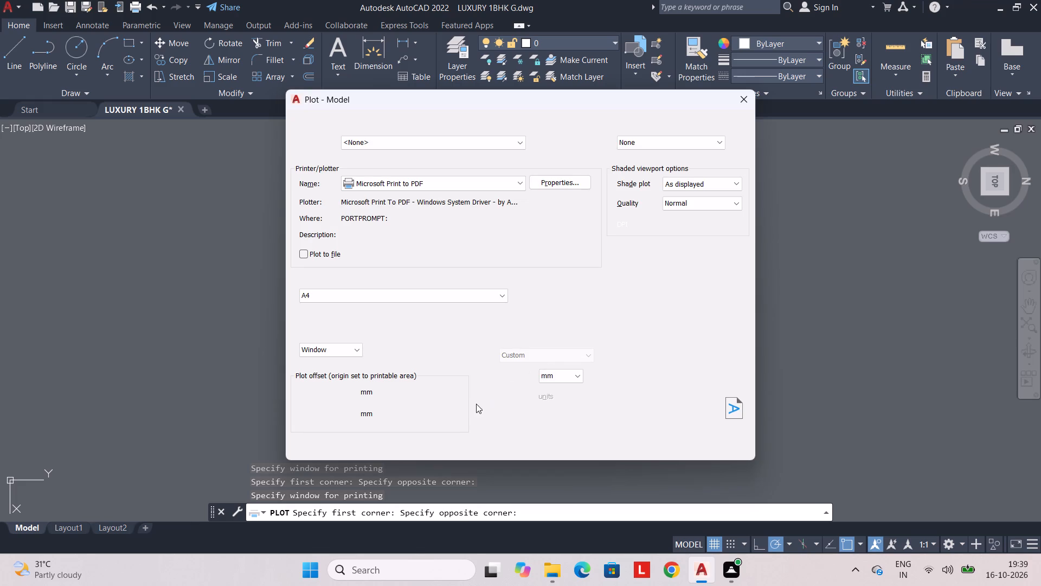
pyautogui.click(318, 441)
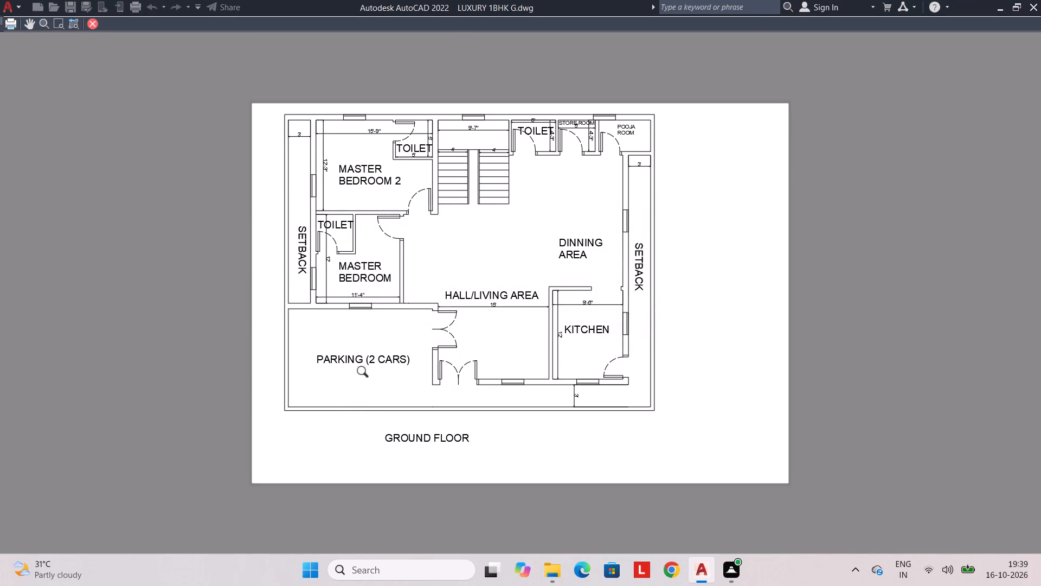
pyautogui.press('Escape')
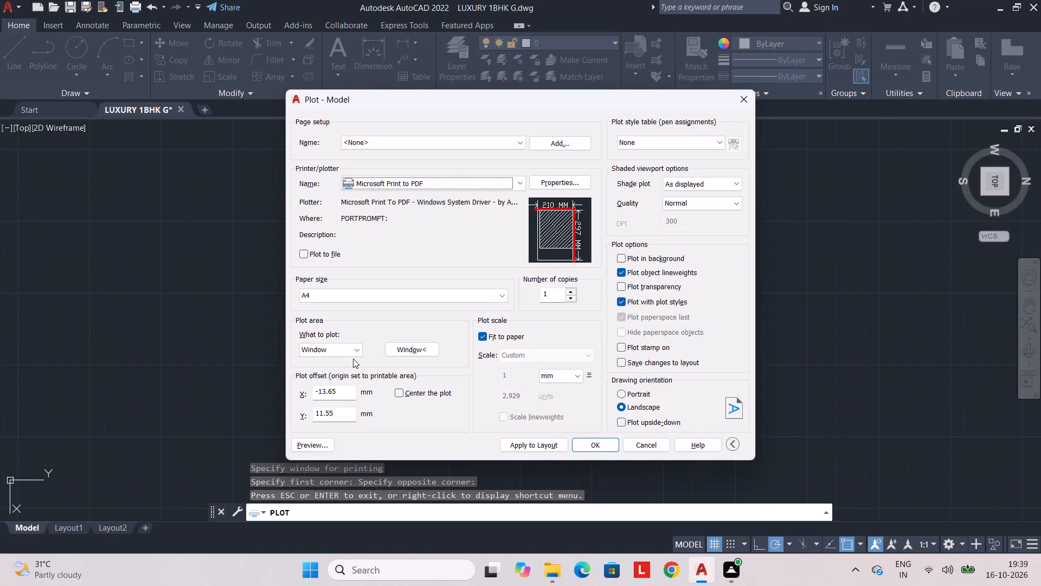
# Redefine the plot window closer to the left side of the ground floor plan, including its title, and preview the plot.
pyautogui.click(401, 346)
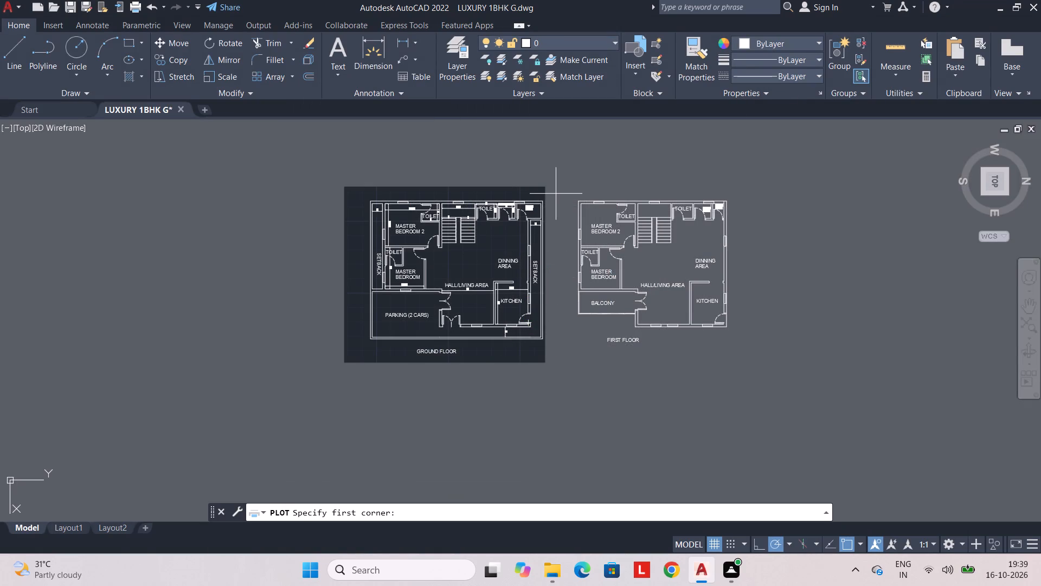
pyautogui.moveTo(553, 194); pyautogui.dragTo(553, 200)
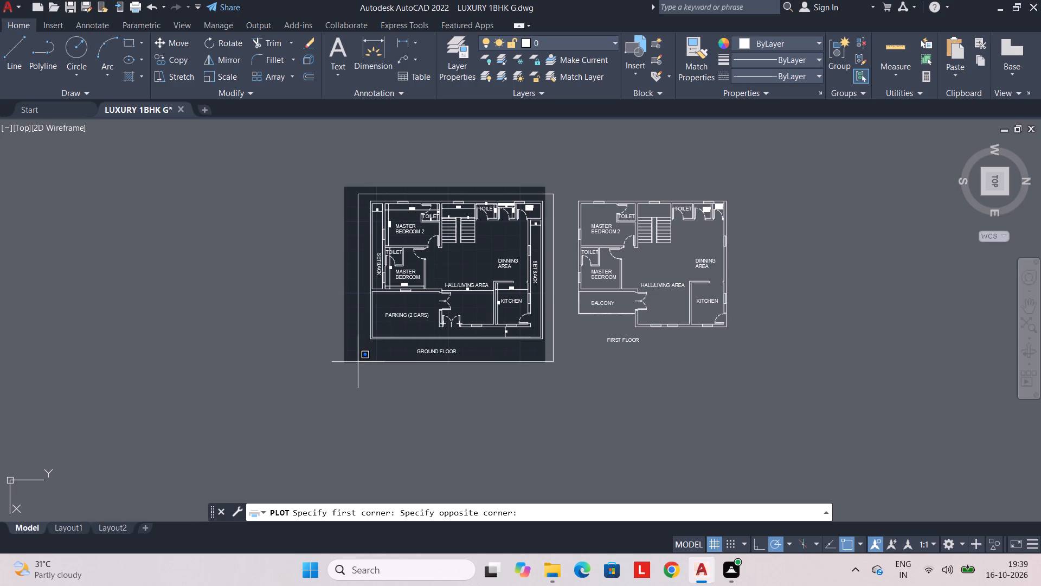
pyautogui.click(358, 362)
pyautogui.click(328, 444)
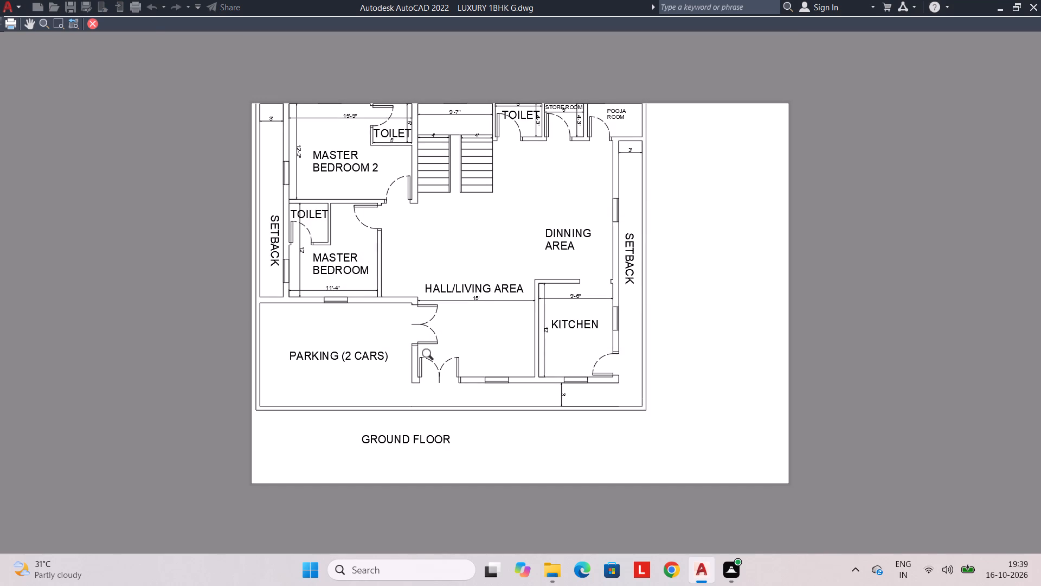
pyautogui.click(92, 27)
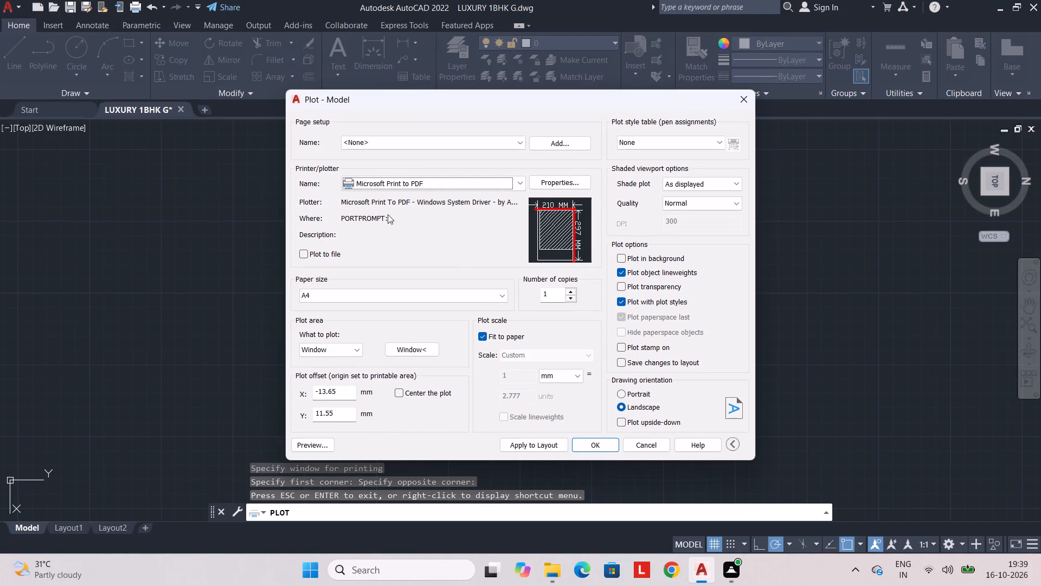
# Redefine the plot window with a wider margin above and left of the ground floor plan, including its title, and preview it.
pyautogui.click(402, 352)
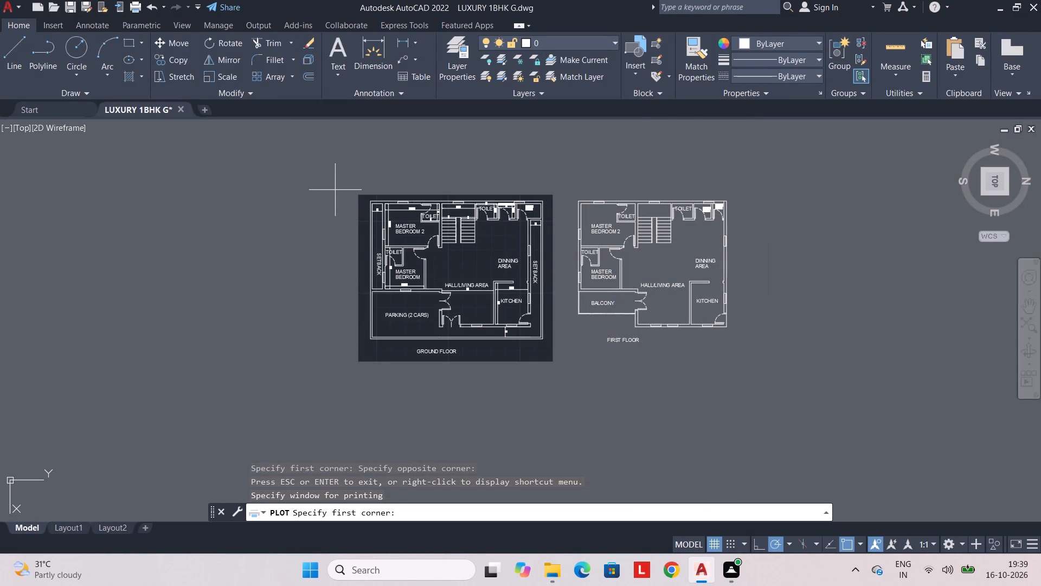
pyautogui.click(344, 187)
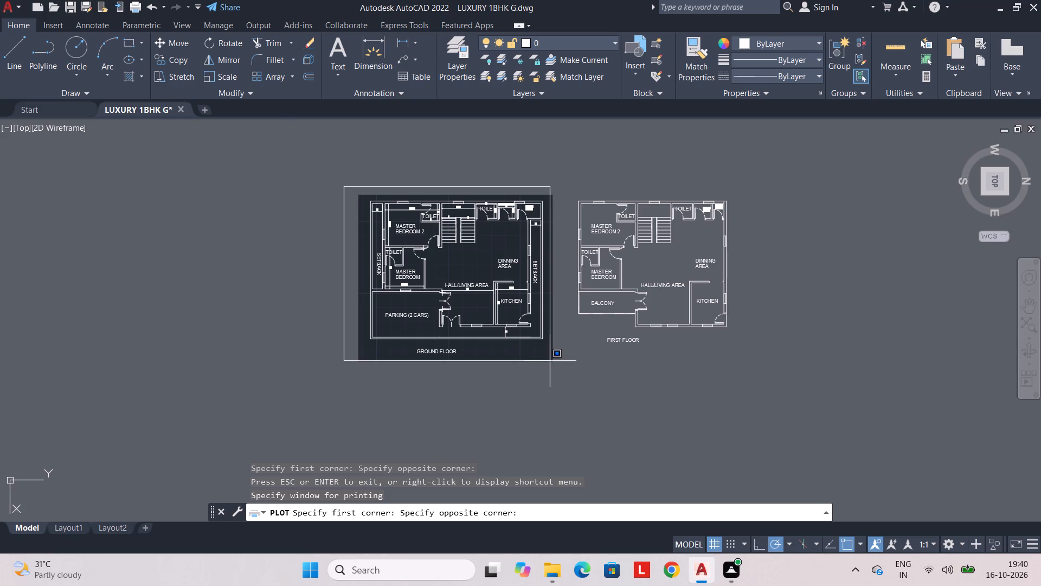
pyautogui.click(550, 361)
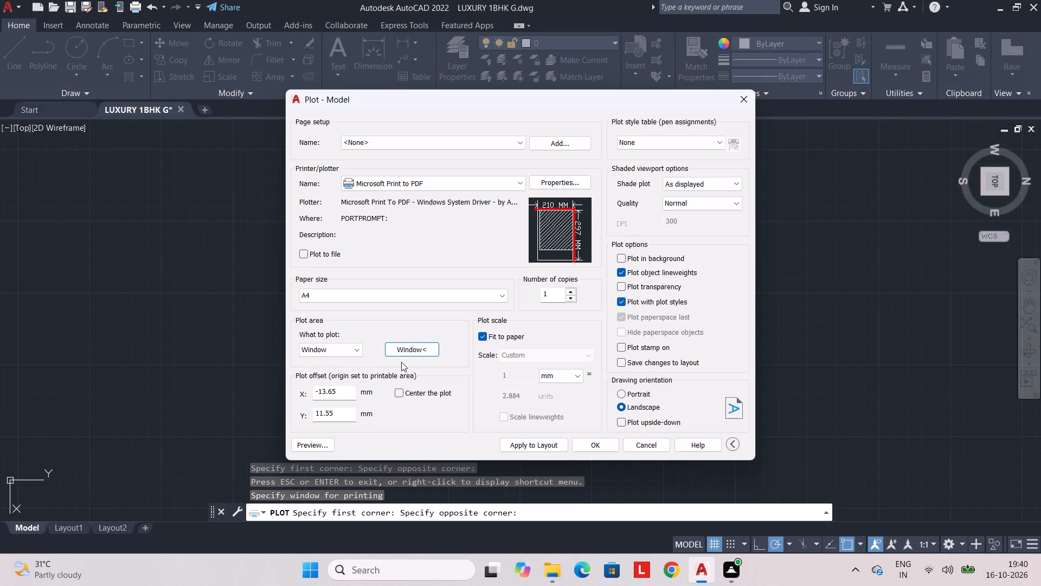
pyautogui.click(324, 446)
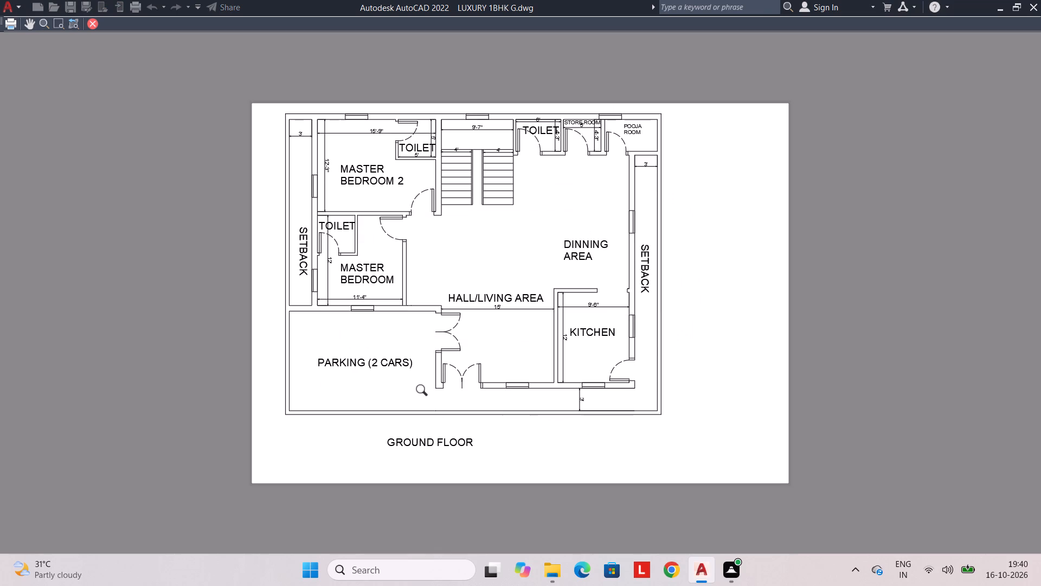
pyautogui.click(98, 25)
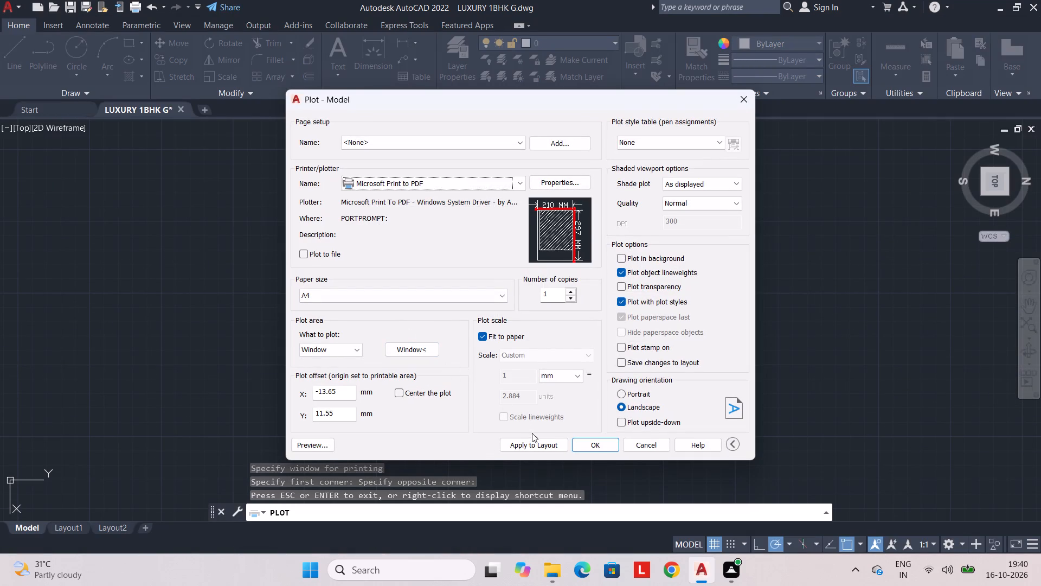
# Plot the ground floor window to PDF, saving it in the FUJI CAD folder as LUXURY 1BHK FIRST FLOOR.
pyautogui.click(594, 448)
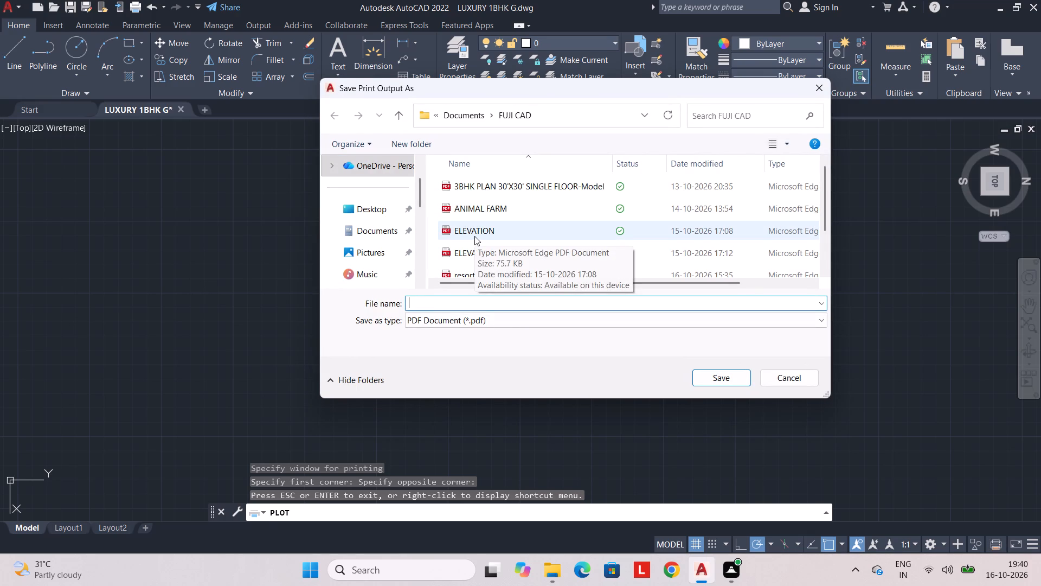
pyautogui.write('LUXURY')
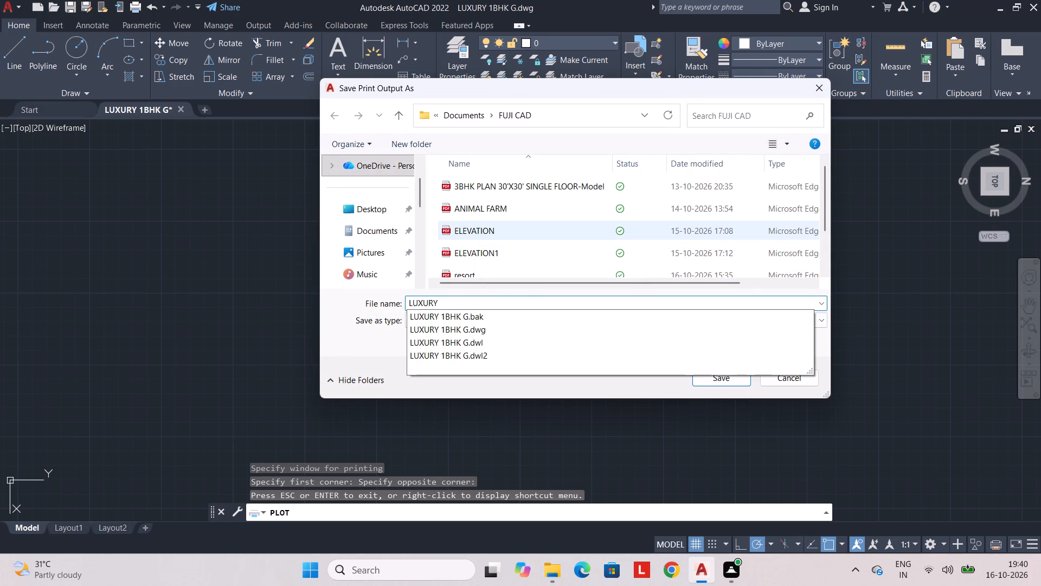
pyautogui.press('Down')
pyautogui.press('Right')
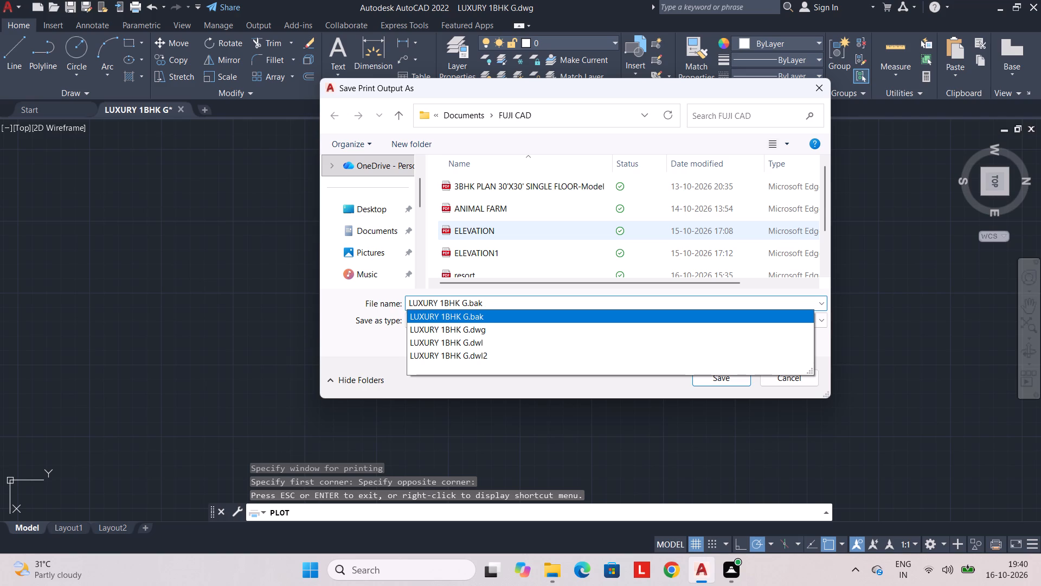
pyautogui.click(496, 305)
pyautogui.click(490, 303)
pyautogui.press('BackSpace')
pyautogui.press('BackSpace')
pyautogui.press('BackSpace')
pyautogui.press('BackSpace')
pyautogui.press('BackSpace')
pyautogui.press('BackSpace')
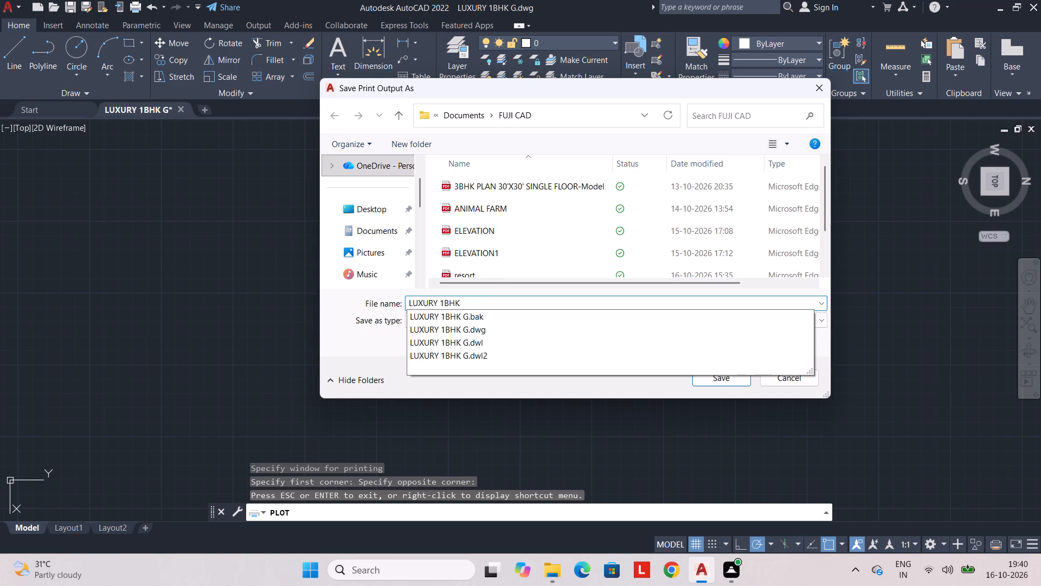
pyautogui.press('space')
pyautogui.write('FIRST FLOOR')
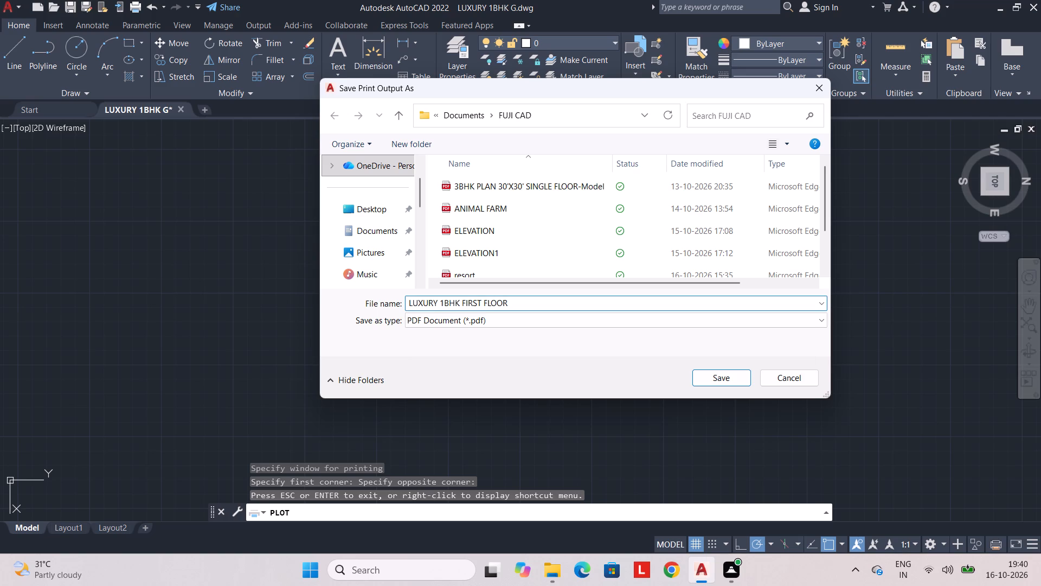
pyautogui.press('Return')
# Set up a landscape plot to Microsoft Print to PDF with a window around the first floor plan and its title, and preview it.
pyautogui.moveTo(533, 335); pyautogui.dragTo(428, 335, button='middle')
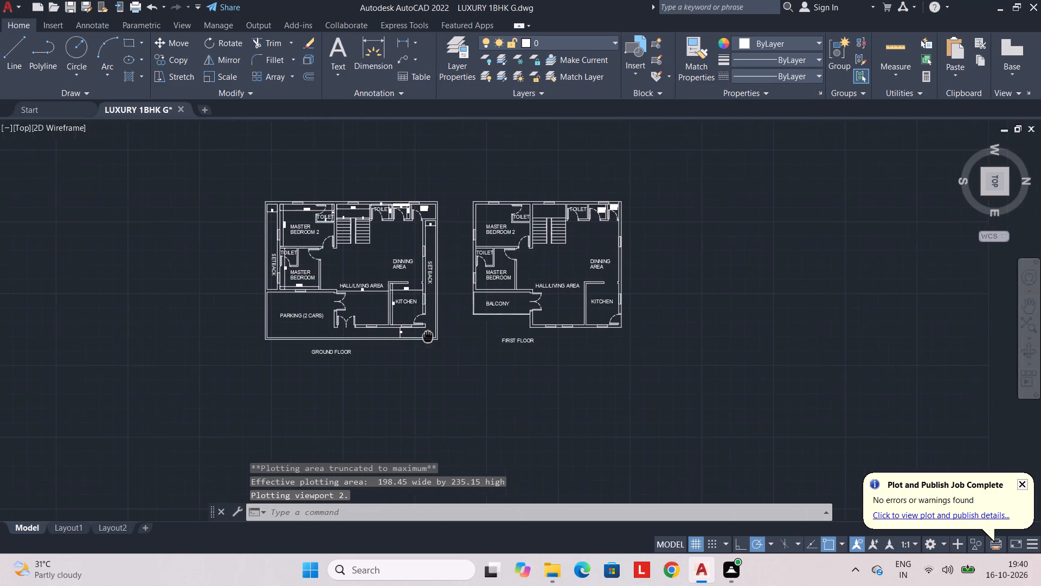
pyautogui.moveTo(428, 335); pyautogui.dragTo(424, 336, button='middle')
pyautogui.scroll(2, 457, 329)
pyautogui.moveTo(457, 329); pyautogui.dragTo(420, 403, button='middle')
pyautogui.scroll(-1, 420, 367)
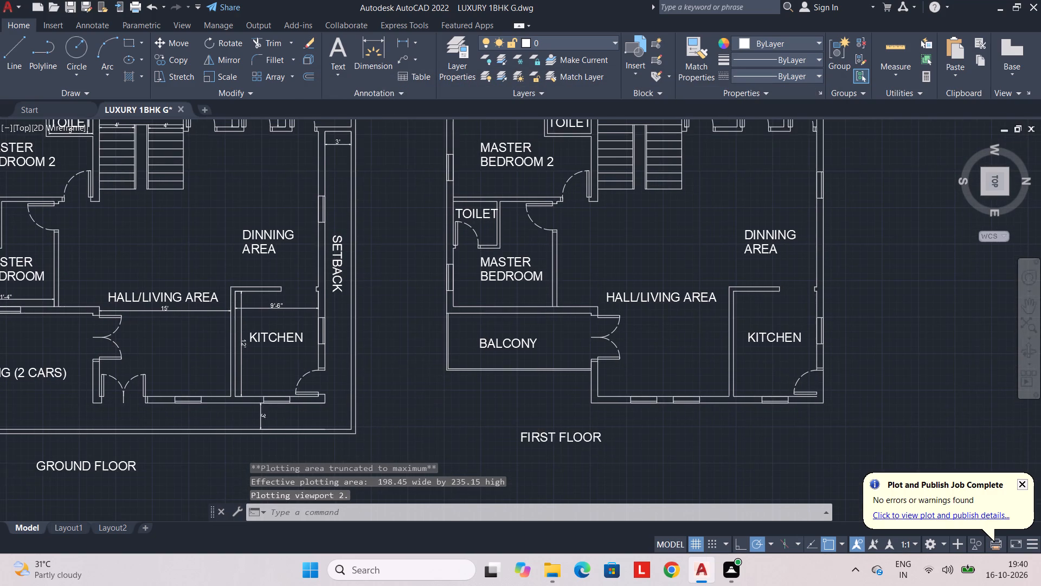
pyautogui.moveTo(412, 371); pyautogui.dragTo(396, 385, button='middle')
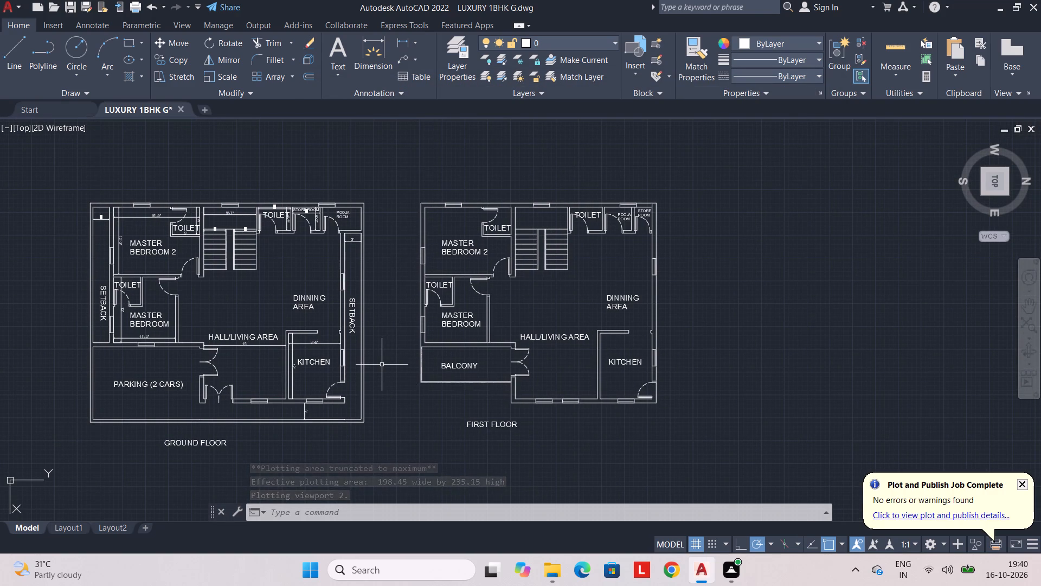
pyautogui.hotkey('ctrl', 'p')
pyautogui.hotkey('ctrl', '[')
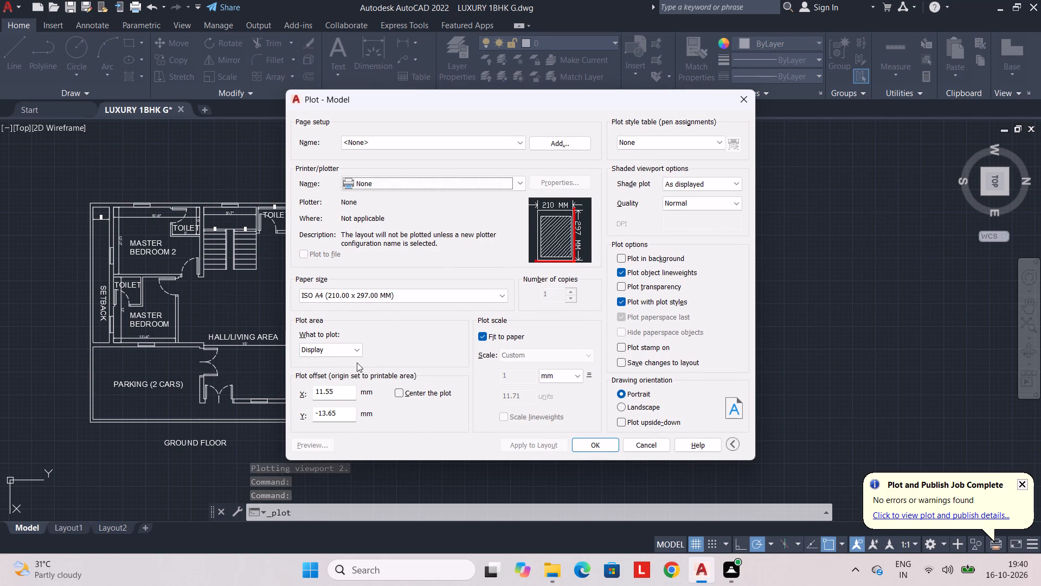
pyautogui.click(479, 192)
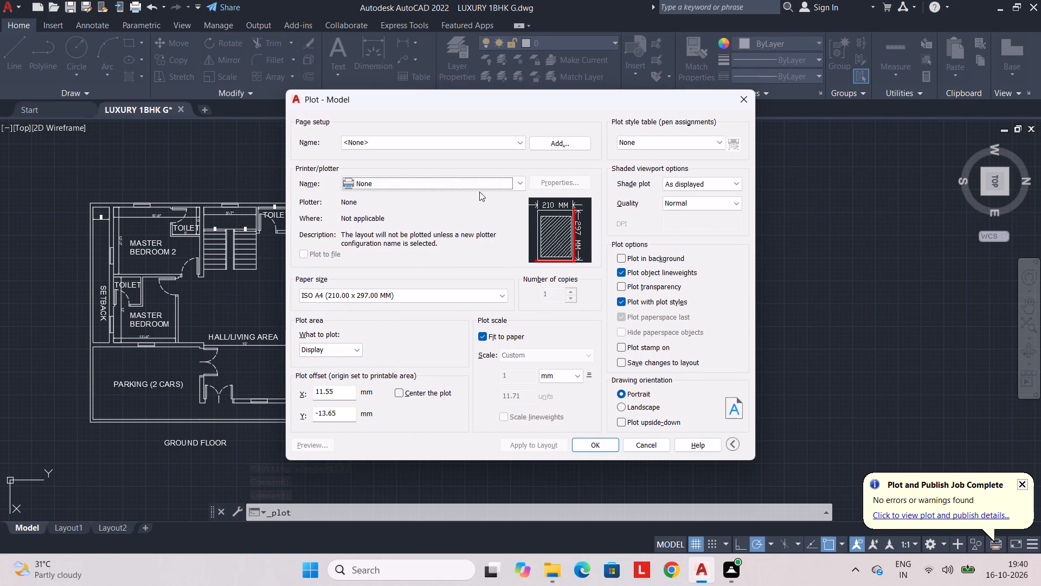
pyautogui.click(478, 185)
pyautogui.click(430, 216)
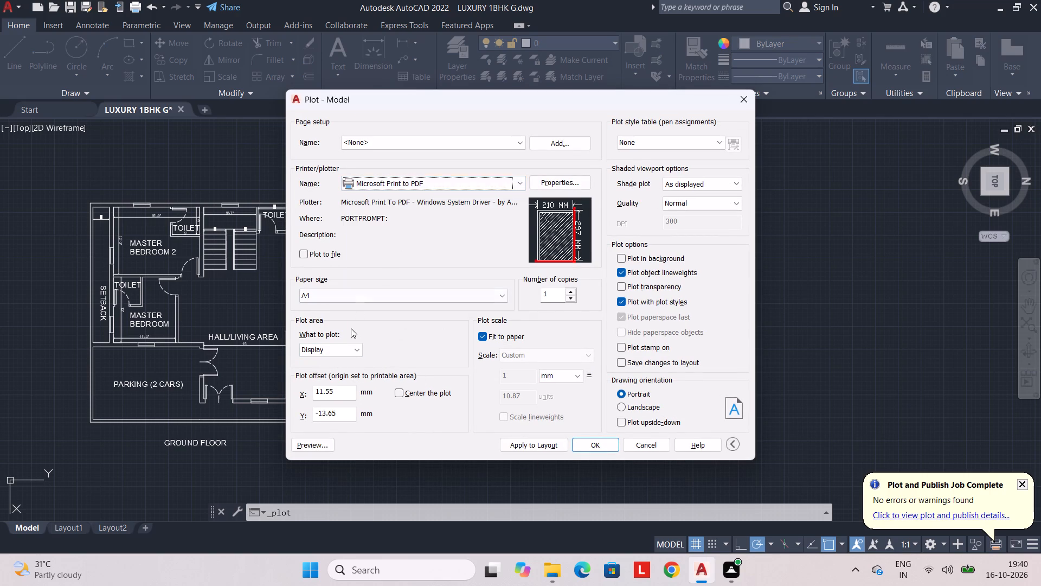
pyautogui.click(619, 407)
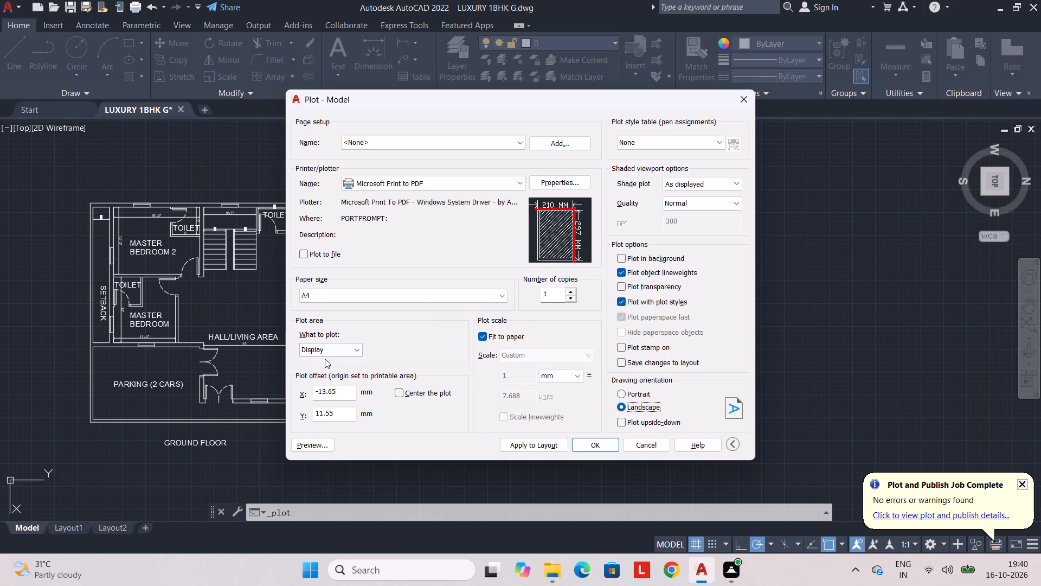
pyautogui.click(326, 349)
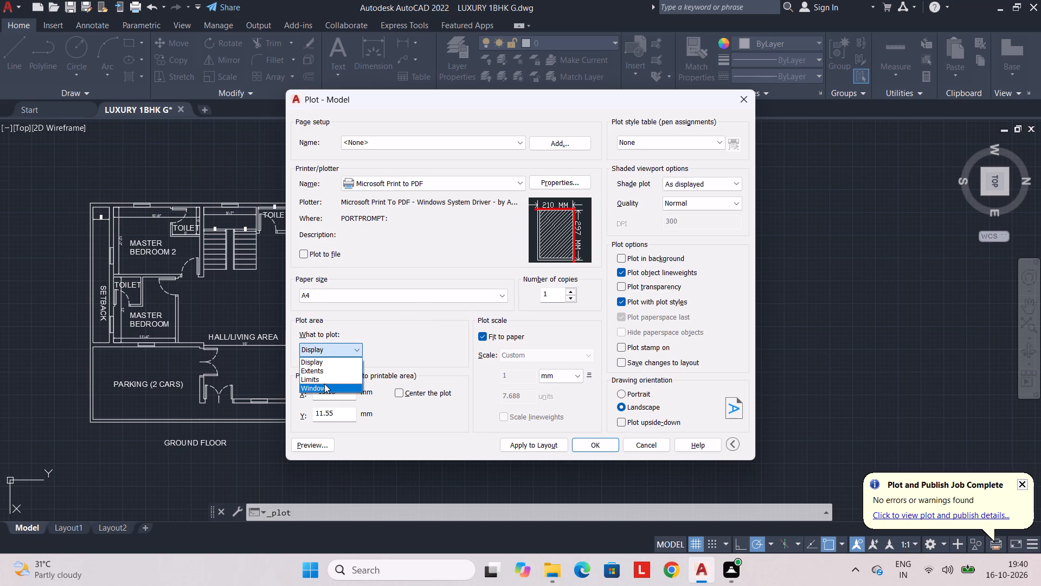
pyautogui.click(324, 384)
pyautogui.click(397, 181)
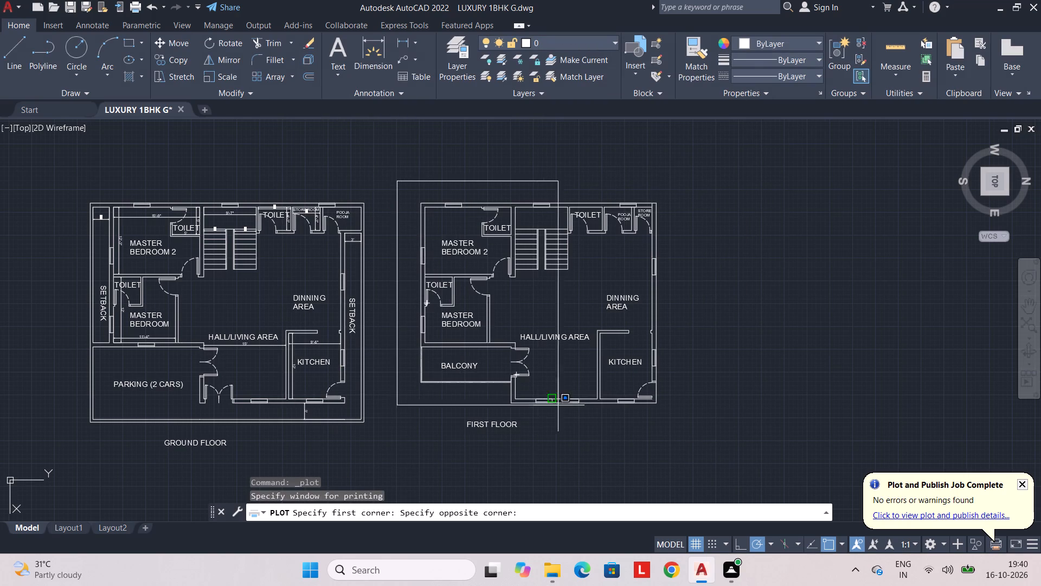
pyautogui.click(676, 438)
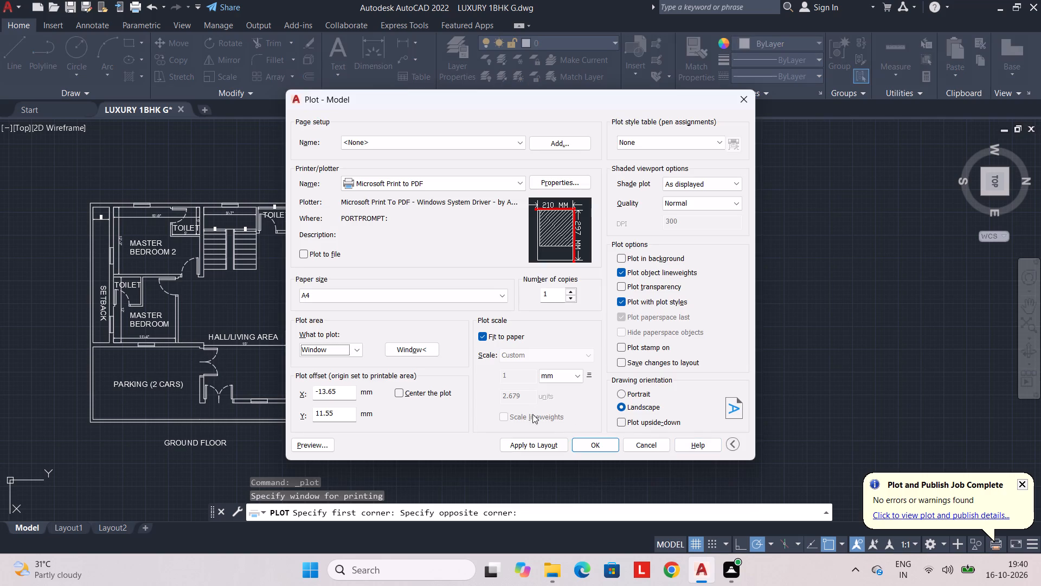
pyautogui.click(325, 439)
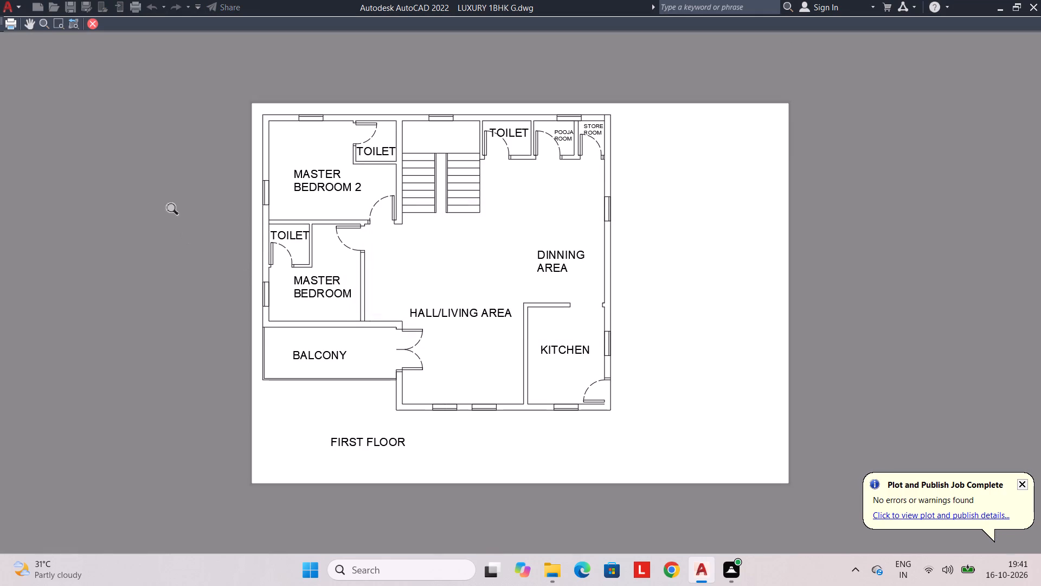
pyautogui.click(97, 27)
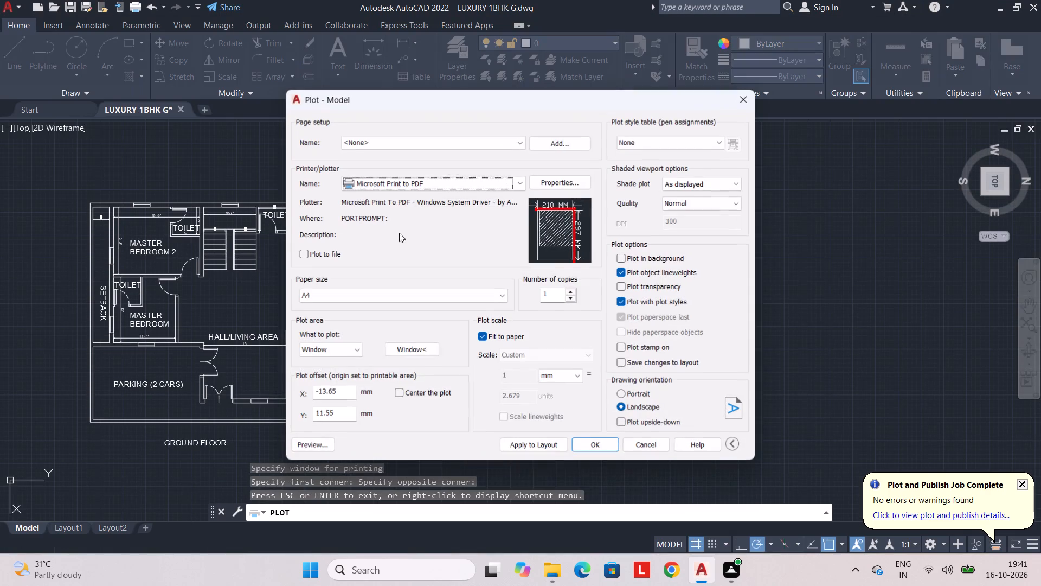
# Redefine the plot window with a wider left margin around the first floor plan and its FIRST FLOOR title, and preview it.
pyautogui.click(407, 346)
pyautogui.moveTo(382, 184); pyautogui.dragTo(382, 199)
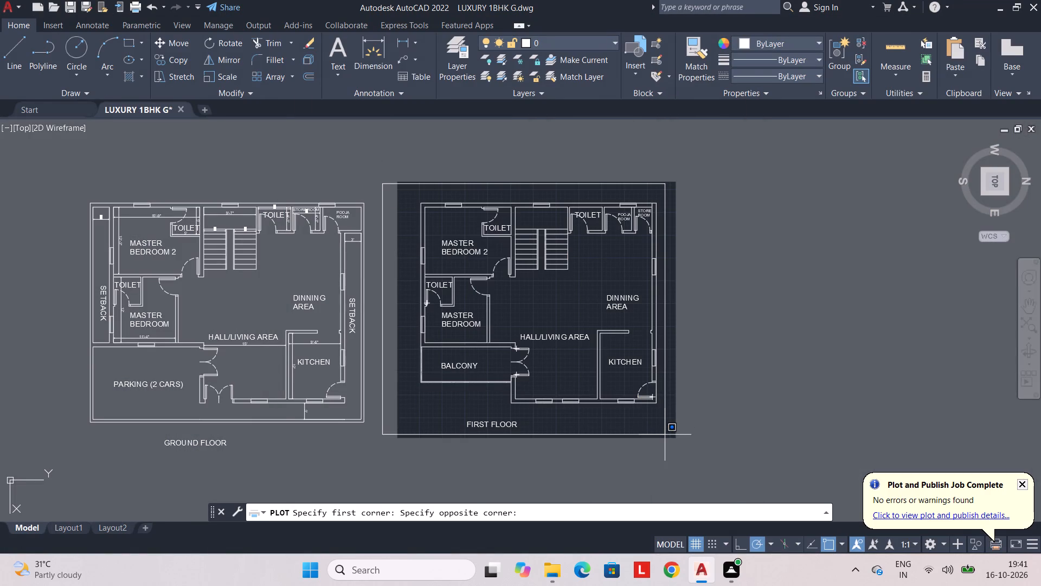
pyautogui.click(665, 435)
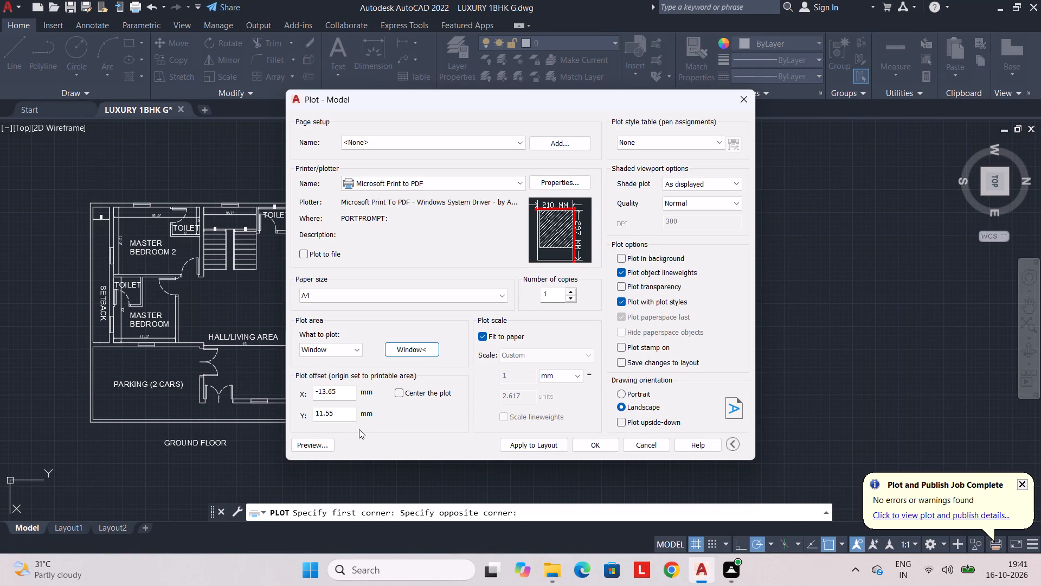
pyautogui.click(327, 449)
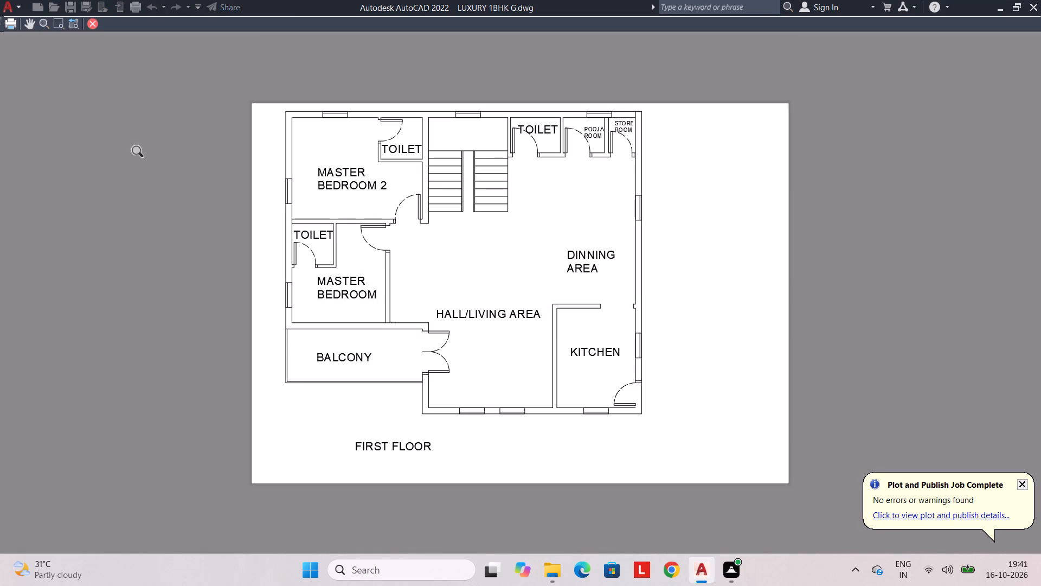
pyautogui.click(91, 26)
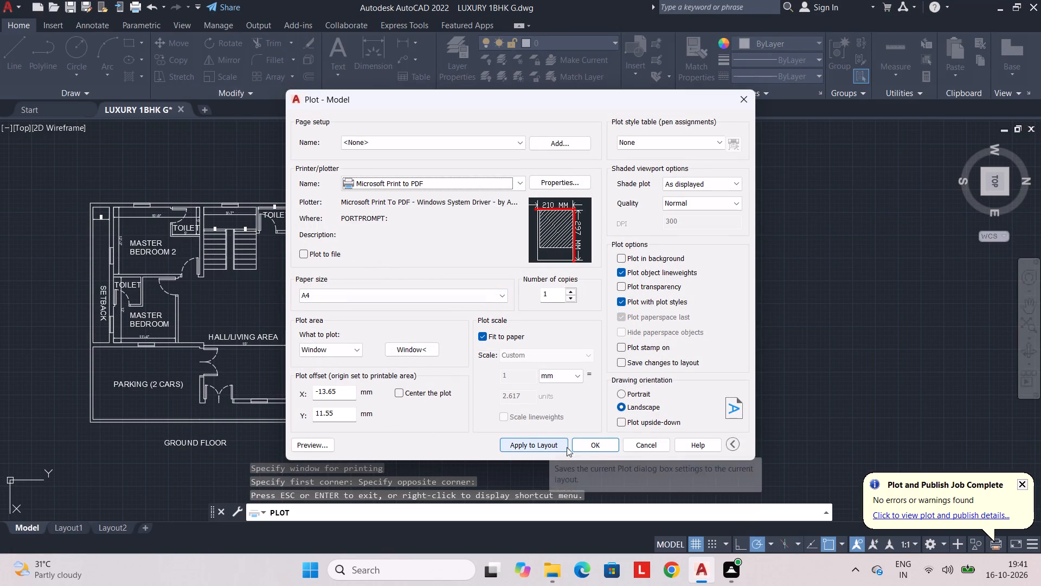
# Send the first floor plot to PDF output to choose its save name and location.
pyautogui.click(602, 447)
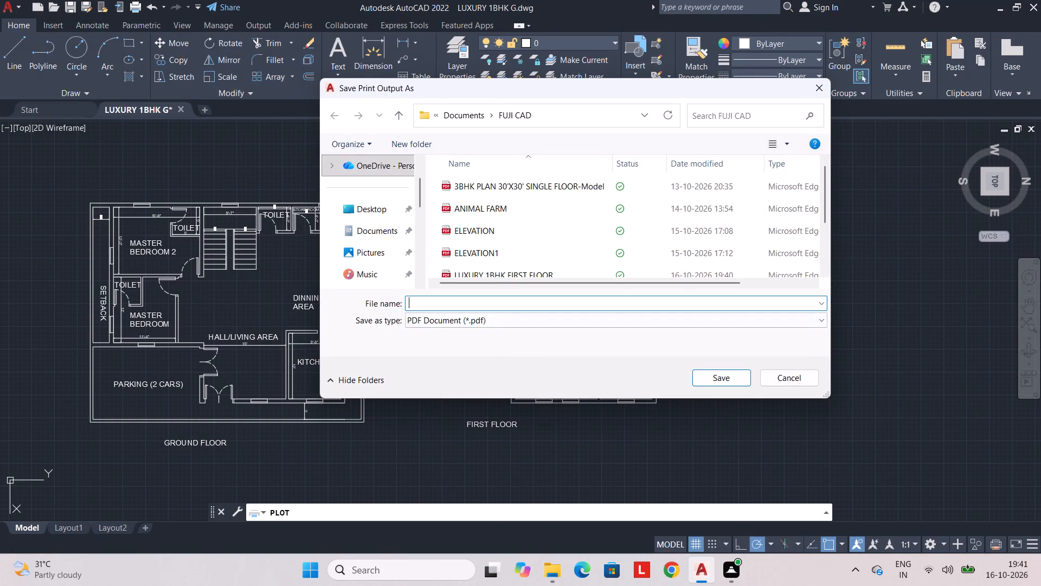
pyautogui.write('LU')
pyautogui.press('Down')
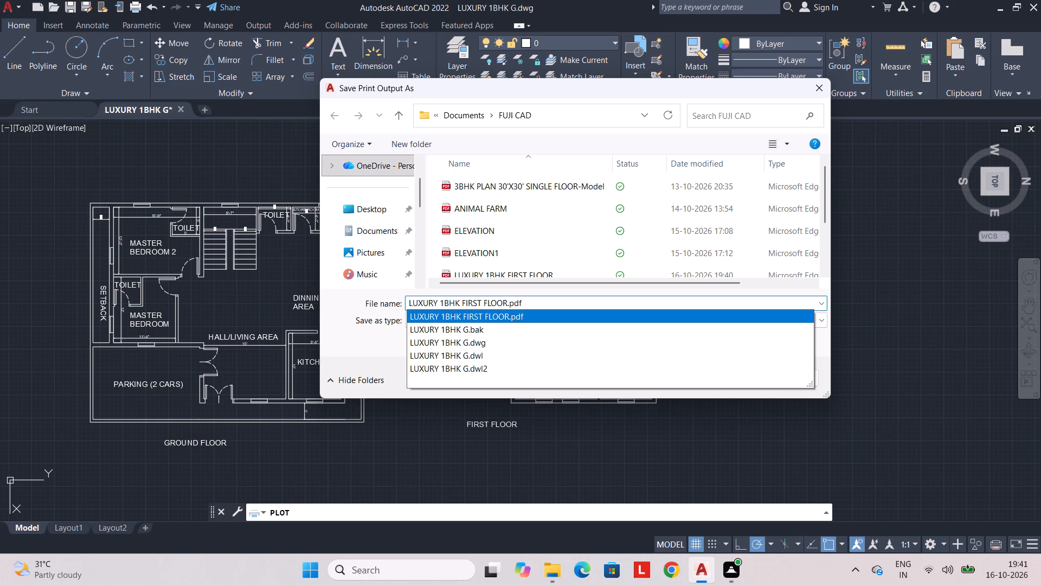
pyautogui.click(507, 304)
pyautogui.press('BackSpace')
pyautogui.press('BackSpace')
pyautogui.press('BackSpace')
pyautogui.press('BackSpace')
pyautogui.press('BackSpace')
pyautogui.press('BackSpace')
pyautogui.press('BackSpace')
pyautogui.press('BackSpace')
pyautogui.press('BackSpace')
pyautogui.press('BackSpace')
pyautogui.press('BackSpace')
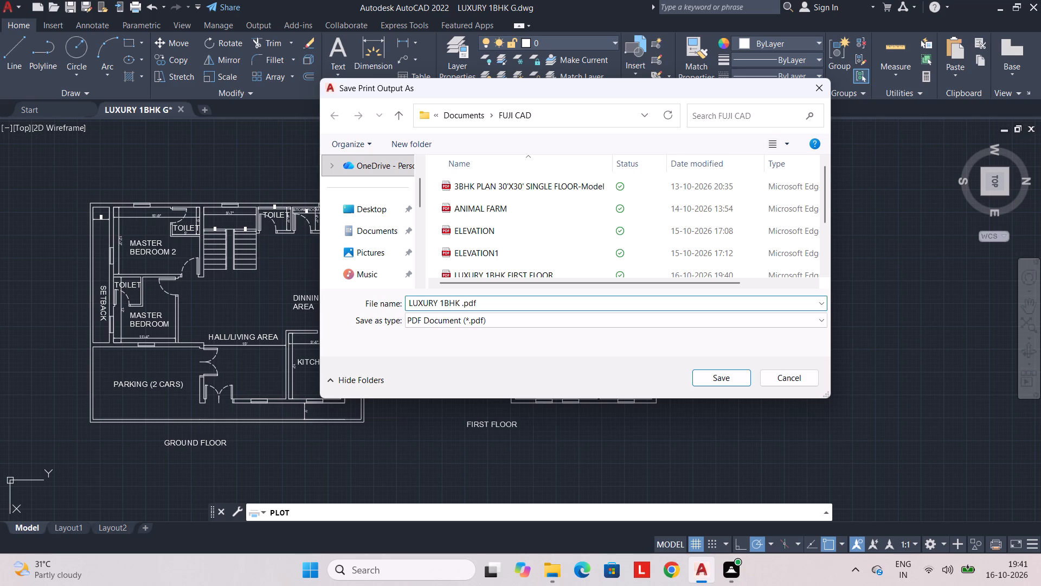
# Rename the existing LUXURY 1BHK FIRST FLOOR PDF in the FUJI CAD folder as LUXURY 1BHK GROUND FLOOR.
pyautogui.rightClick(503, 277)
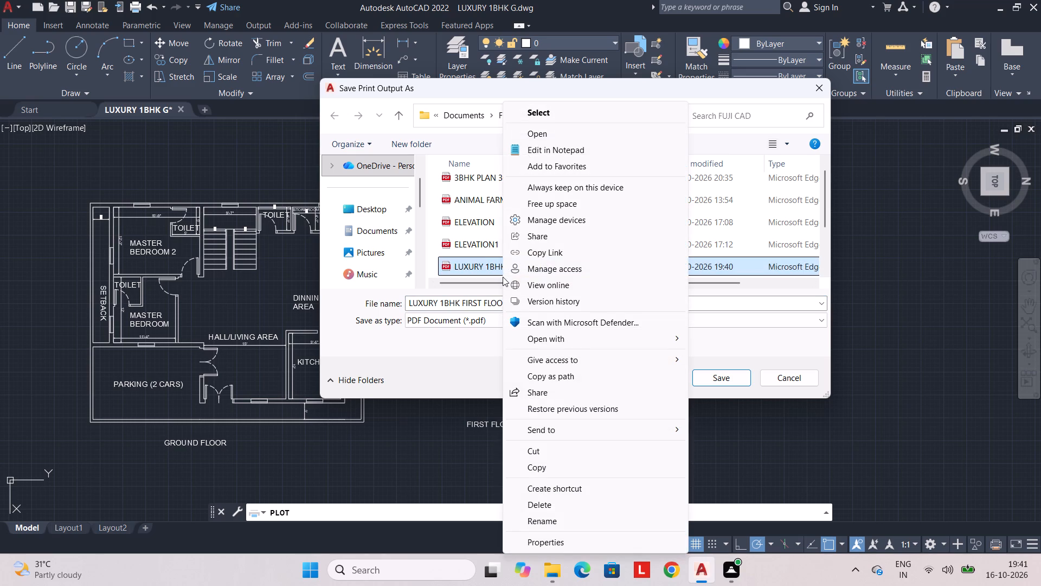
pyautogui.click(573, 519)
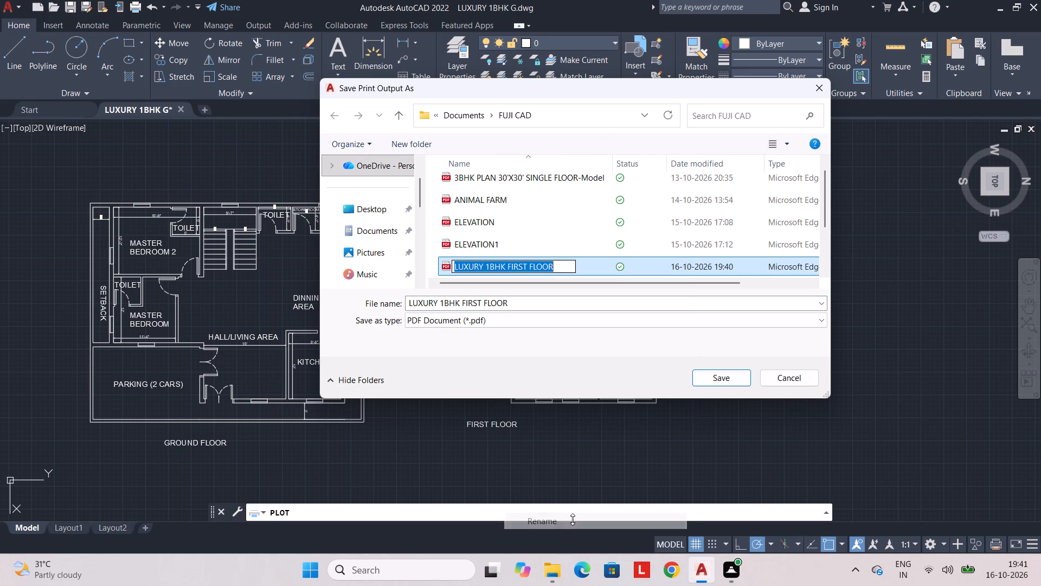
pyautogui.click(557, 265)
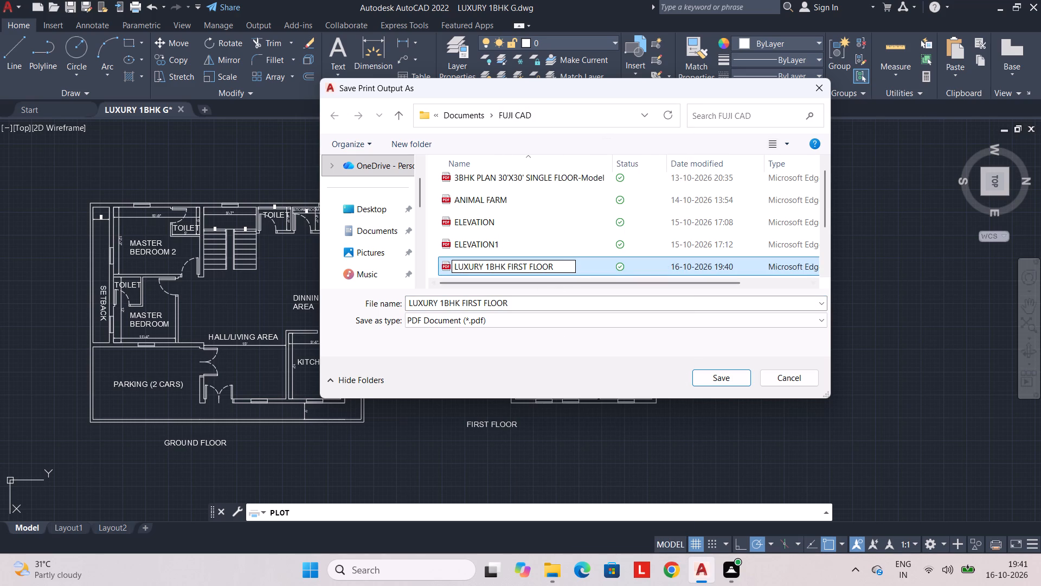
pyautogui.press('BackSpace')
pyautogui.press('BackSpace')
pyautogui.press('BackSpace')
pyautogui.press('BackSpace')
pyautogui.press('BackSpace')
pyautogui.press('BackSpace')
pyautogui.press('BackSpace')
pyautogui.press('BackSpace')
pyautogui.press('BackSpace')
pyautogui.press('BackSpace')
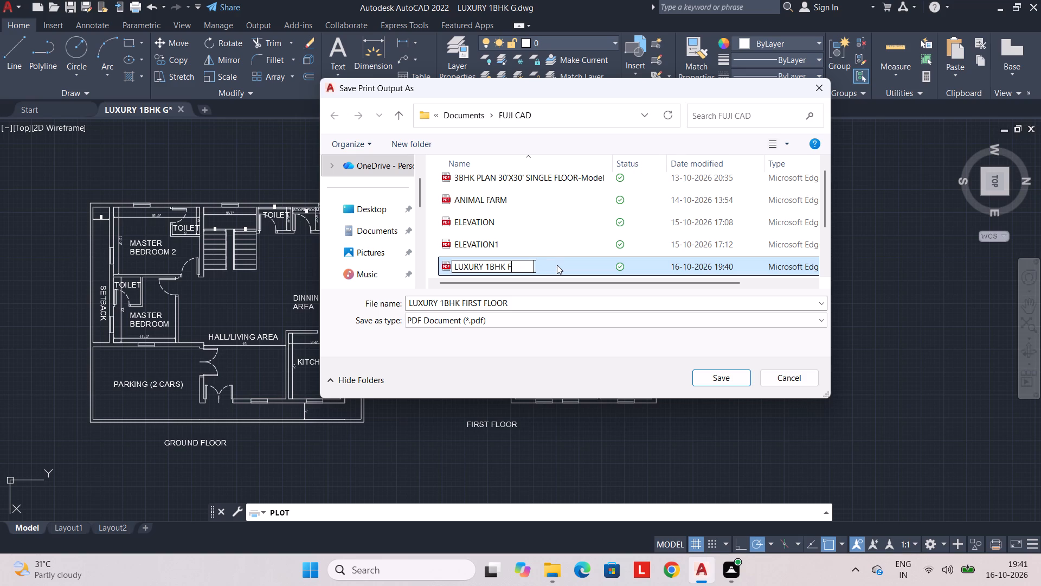
pyautogui.press('BackSpace')
pyautogui.write('GROUND')
pyautogui.press('space')
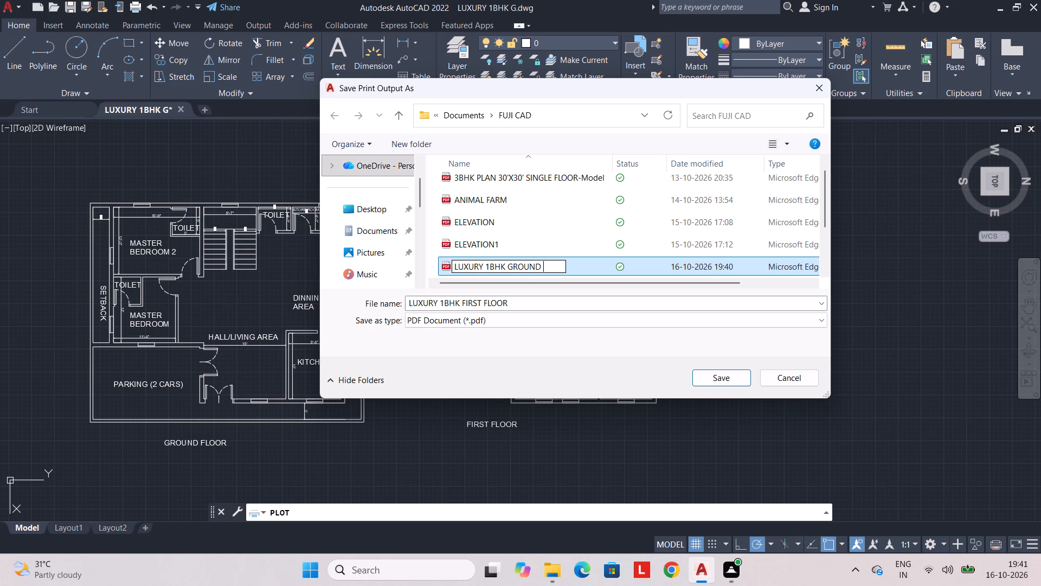
pyautogui.write('FLOOR')
pyautogui.press('Return')
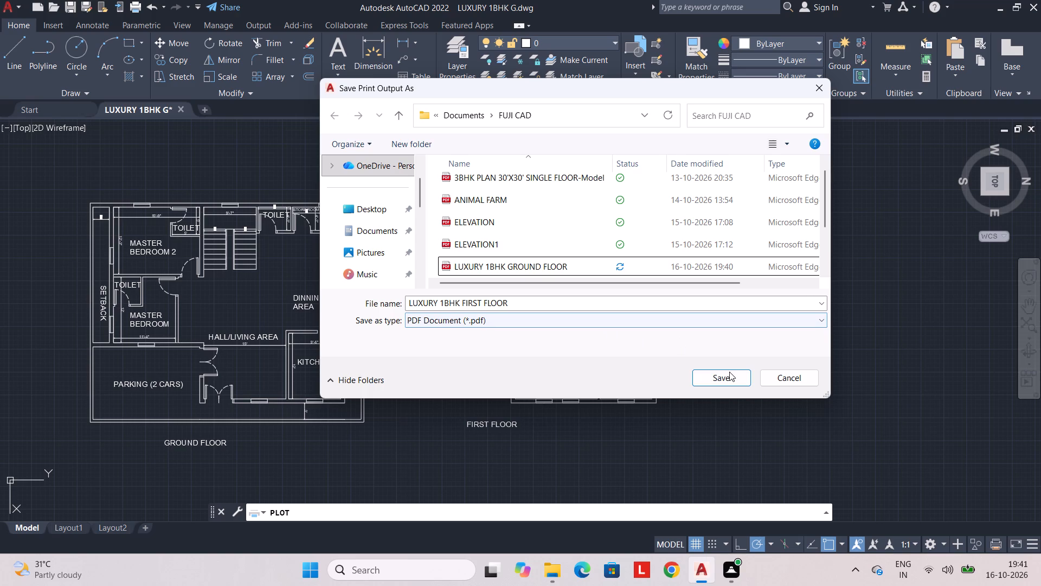
# Save the first floor plot in the FUJI CAD folder as LUXURY 1BHK FIRST FLOOR.
pyautogui.click(727, 380)
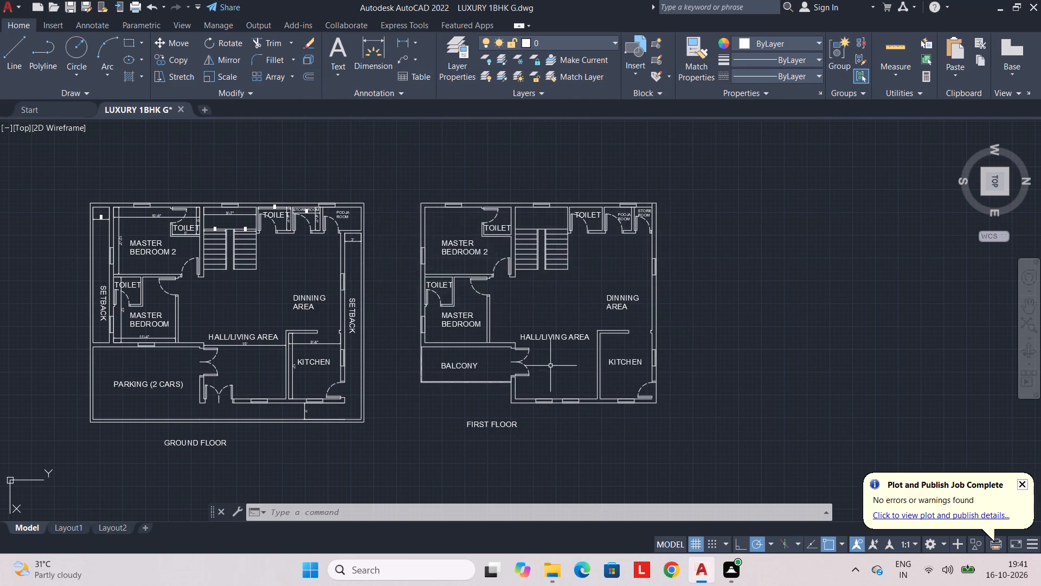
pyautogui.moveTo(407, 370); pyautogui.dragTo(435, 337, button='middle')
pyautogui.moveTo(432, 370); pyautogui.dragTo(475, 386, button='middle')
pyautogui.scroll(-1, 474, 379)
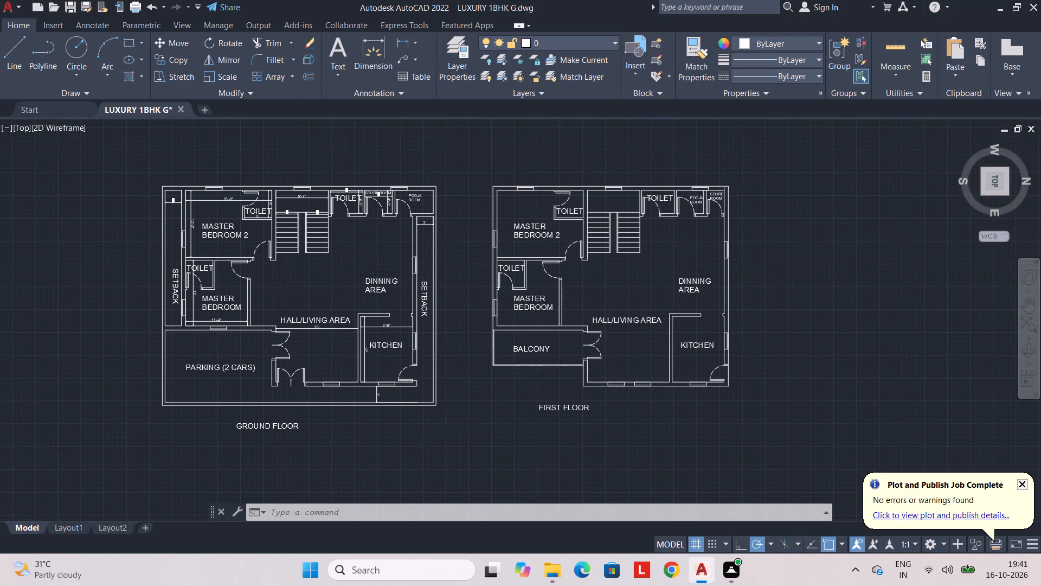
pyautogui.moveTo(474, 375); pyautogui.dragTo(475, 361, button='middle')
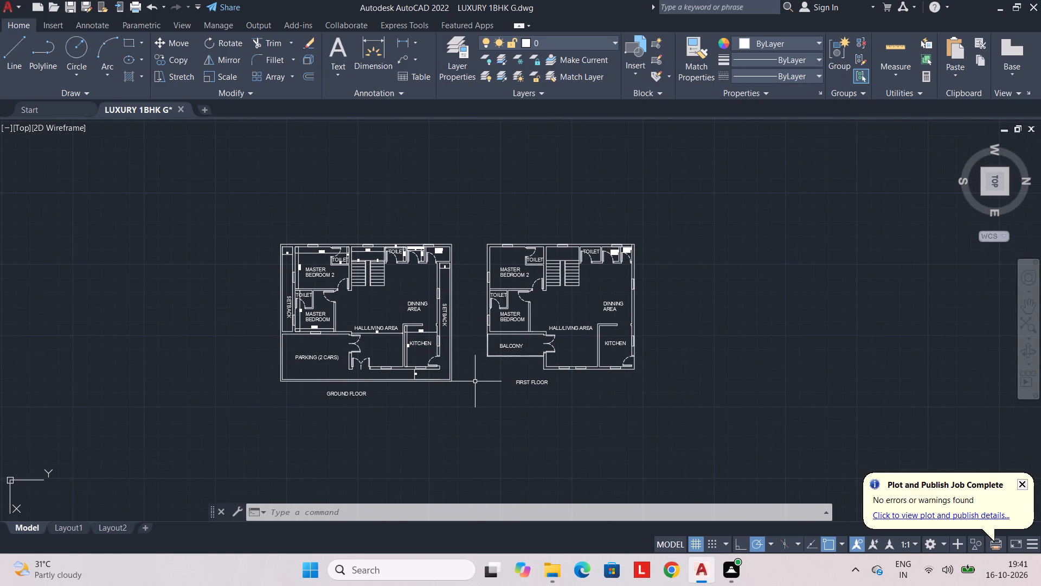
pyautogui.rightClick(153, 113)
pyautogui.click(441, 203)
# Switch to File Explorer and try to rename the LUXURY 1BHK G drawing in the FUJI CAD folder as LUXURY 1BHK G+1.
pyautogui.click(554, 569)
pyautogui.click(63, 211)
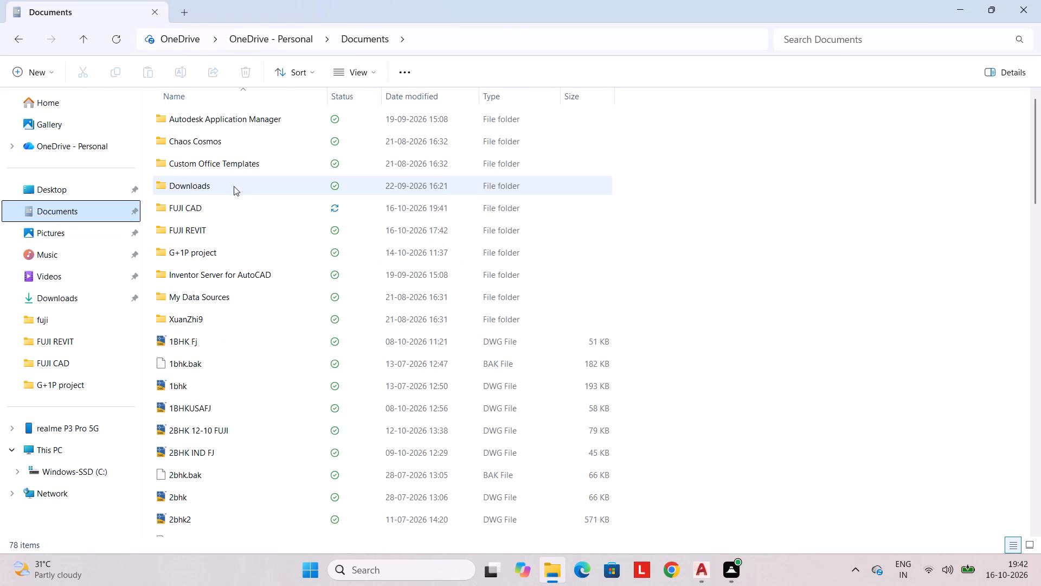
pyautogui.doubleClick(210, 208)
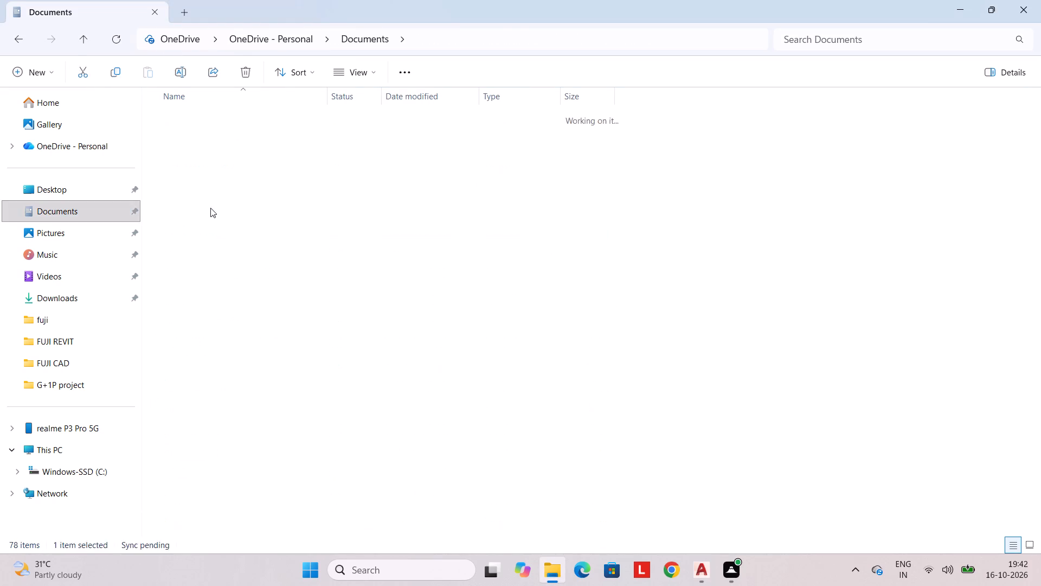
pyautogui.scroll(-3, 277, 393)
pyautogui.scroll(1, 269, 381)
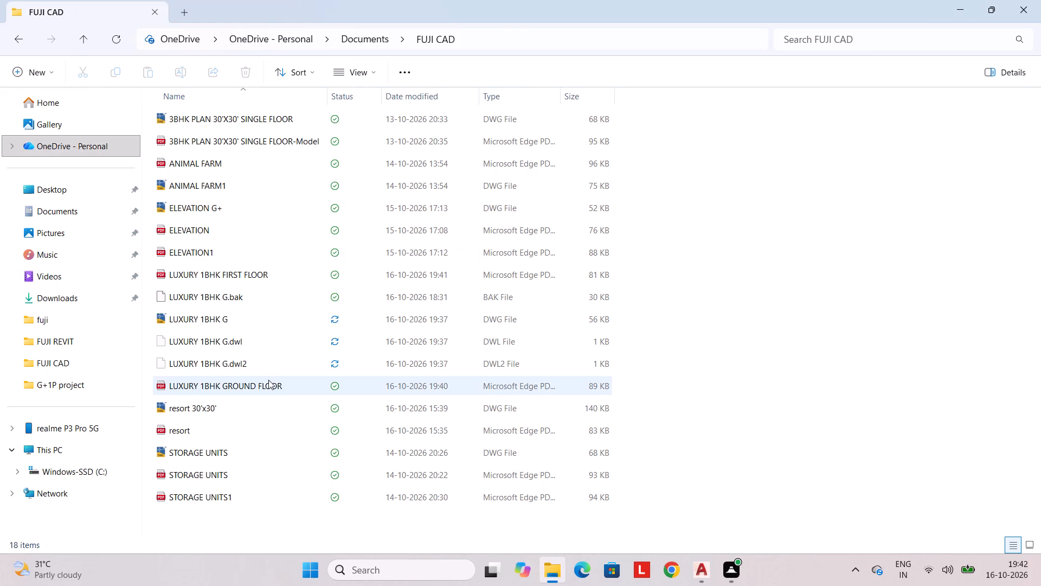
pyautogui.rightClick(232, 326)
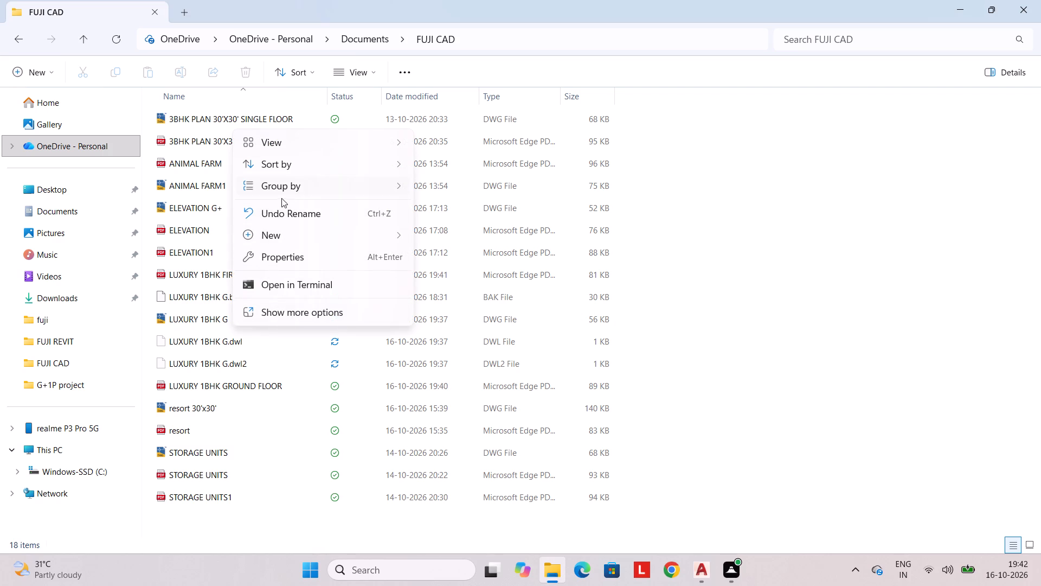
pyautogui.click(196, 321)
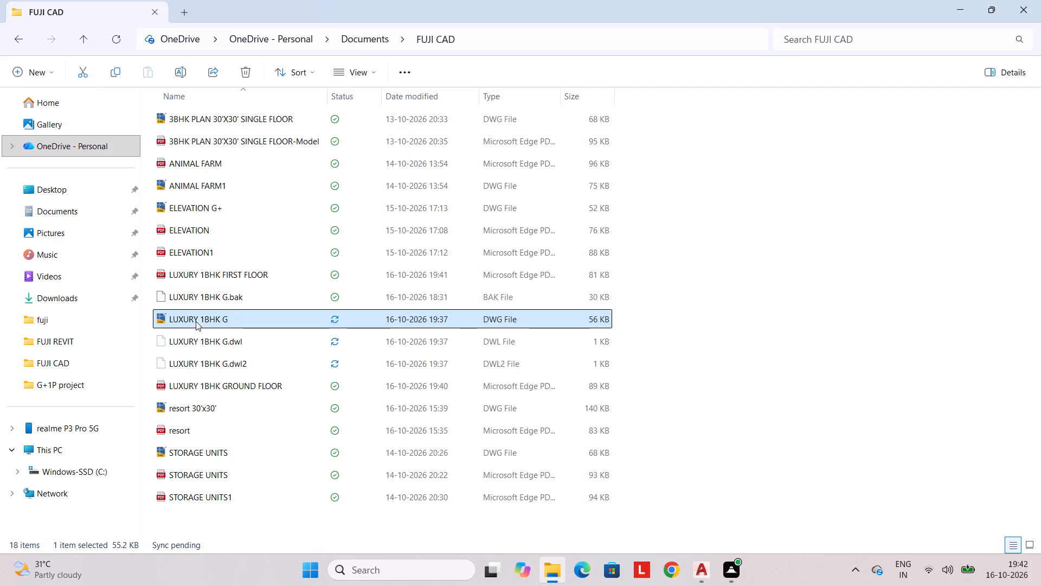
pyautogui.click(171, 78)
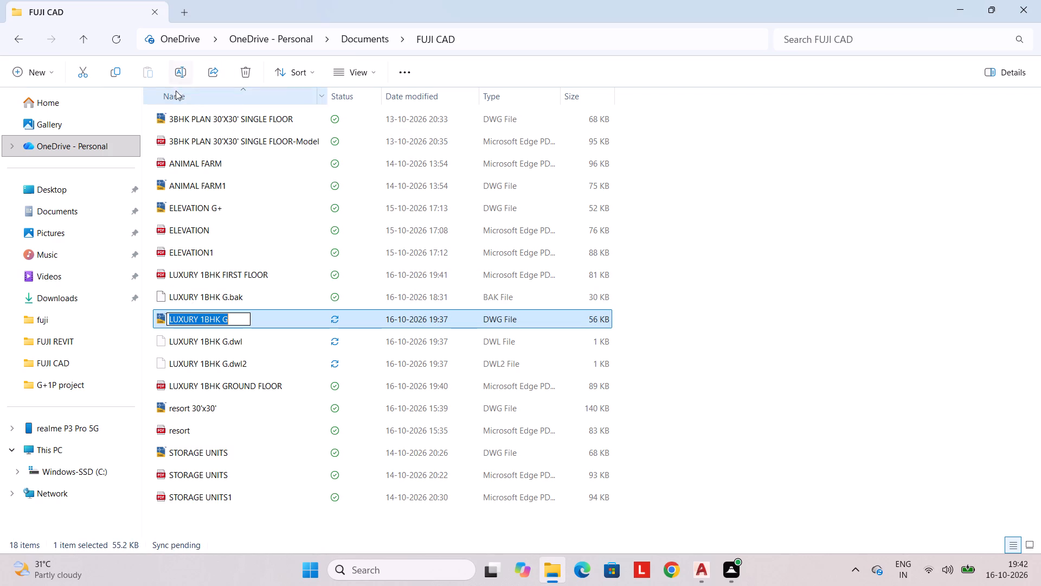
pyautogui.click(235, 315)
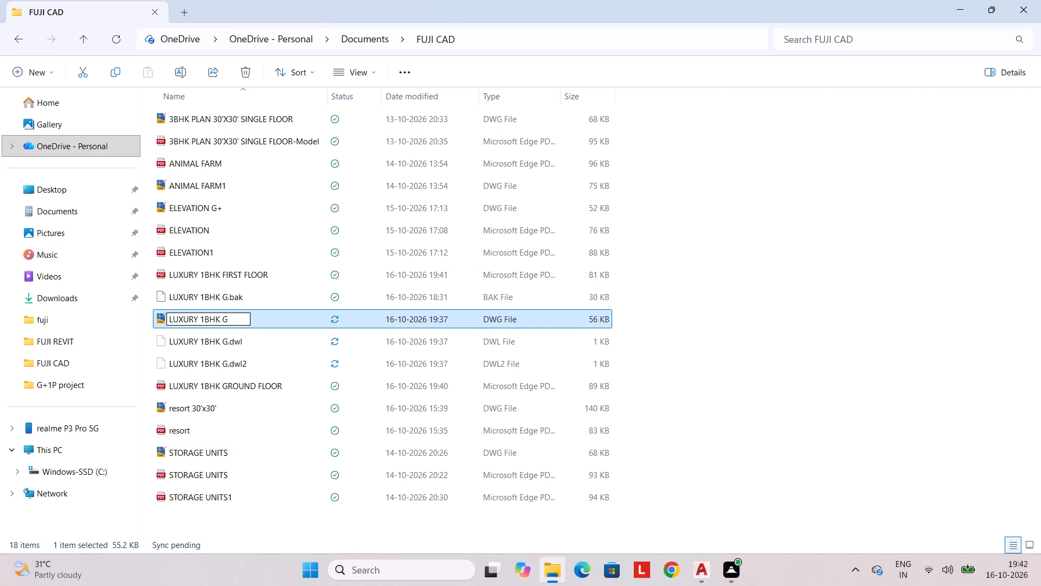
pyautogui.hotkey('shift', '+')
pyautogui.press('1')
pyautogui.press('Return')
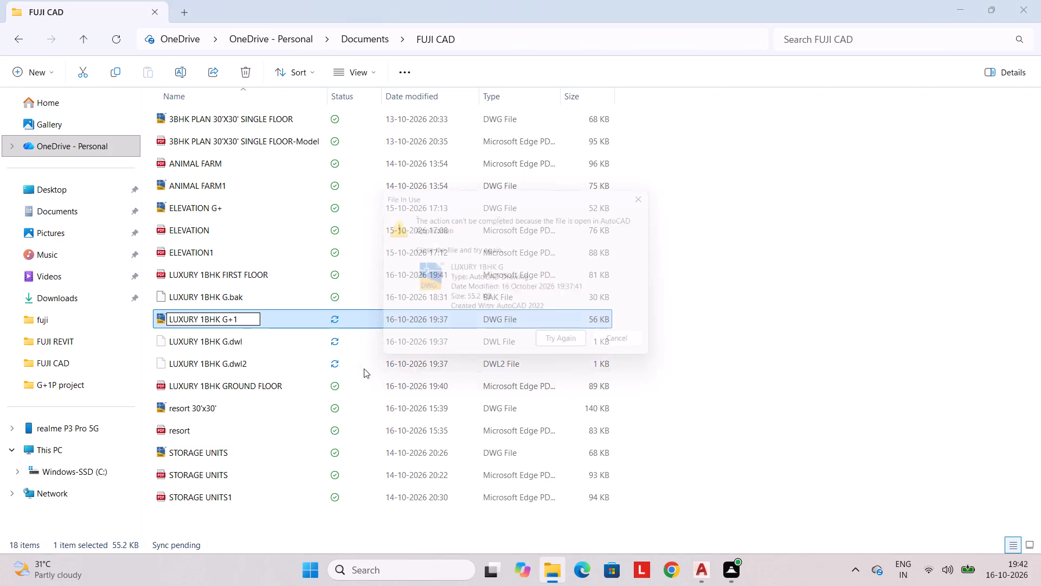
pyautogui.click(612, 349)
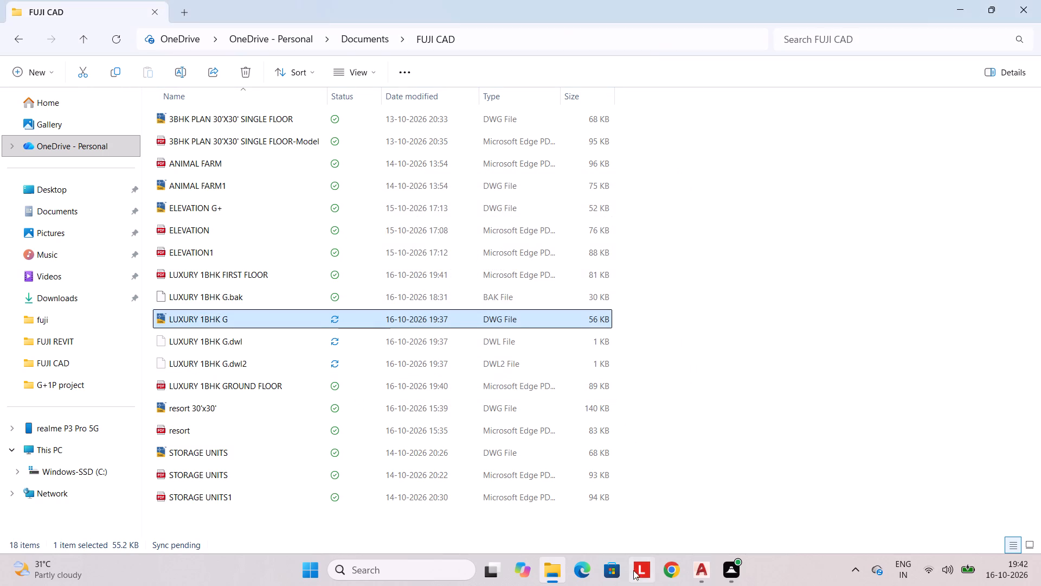
# Switch back to AutoCAD and save the LUXURY 1BHK G drawing under its existing name.
pyautogui.click(697, 570)
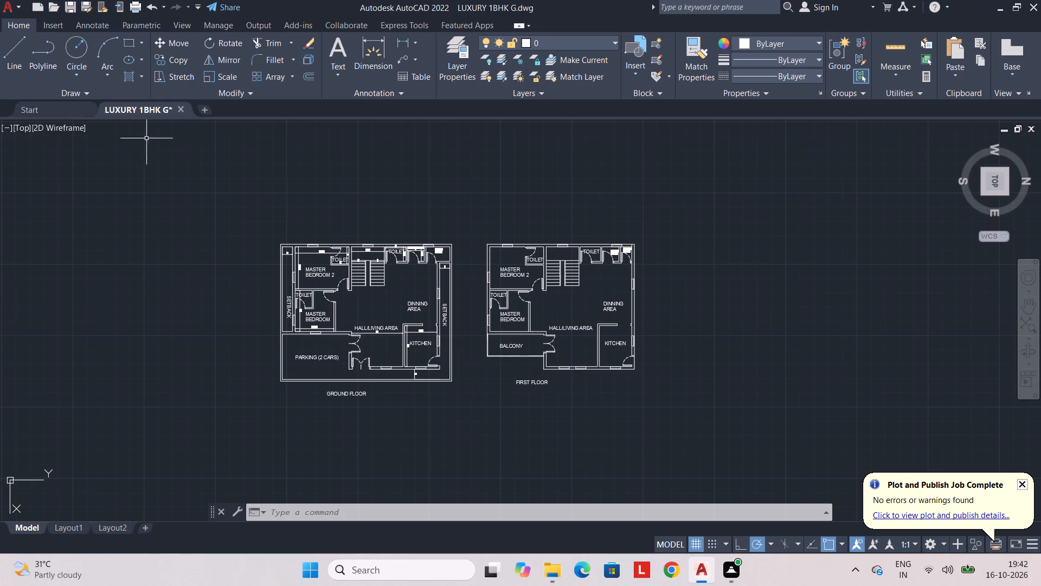
pyautogui.rightClick(145, 112)
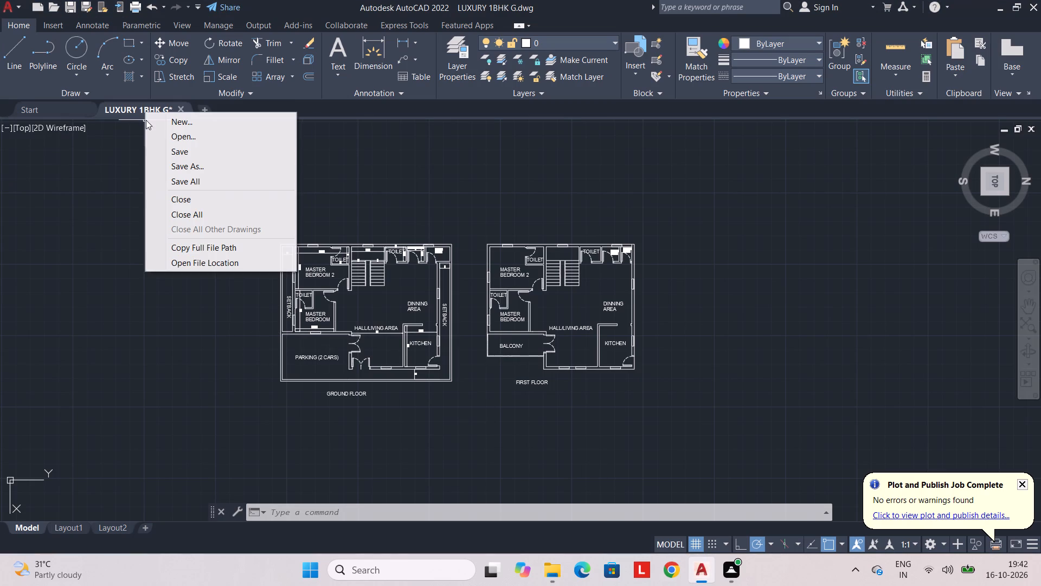
pyautogui.click(123, 222)
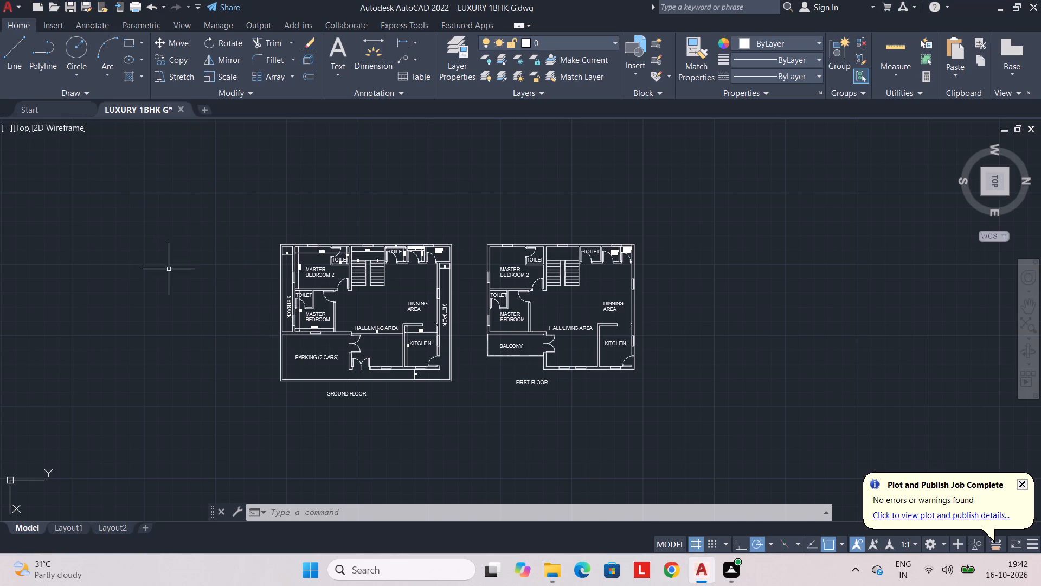
pyautogui.hotkey('ctrl', 's')
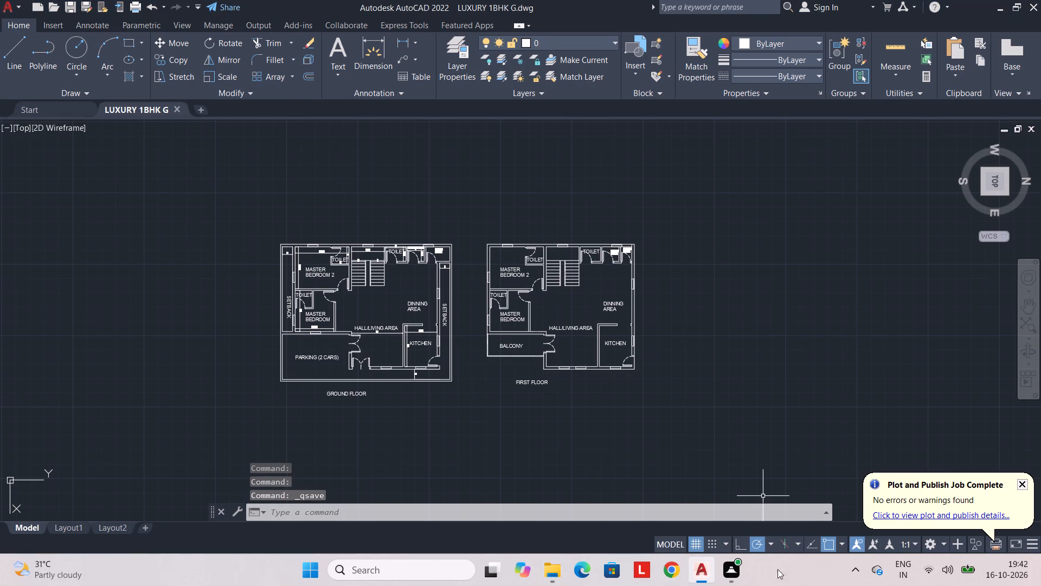